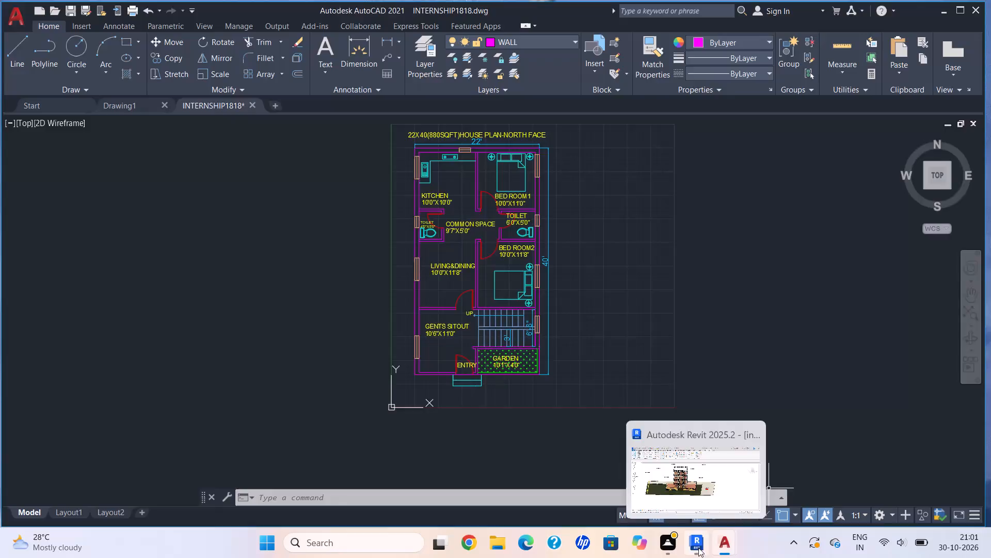
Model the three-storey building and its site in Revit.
Close Revit, which has the internship day19 fav4 project open in its 3D view.
left_click(982, 22)
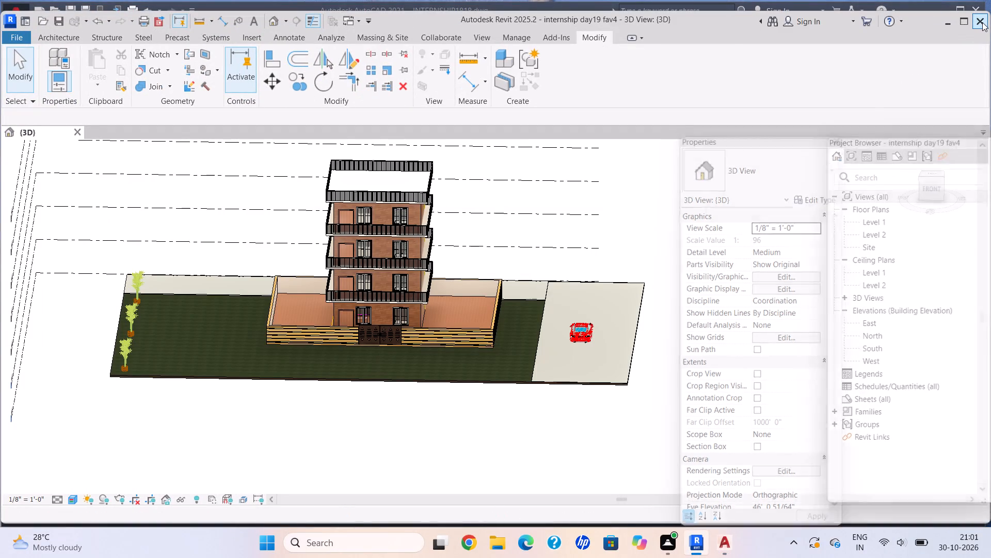
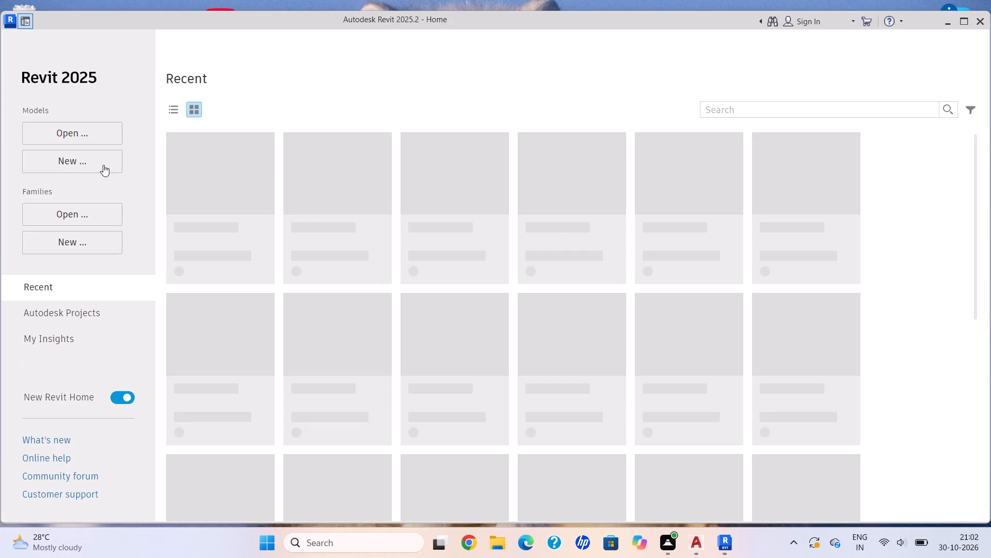
Create a new project from the default template in the English-Imperial templates folder.
left_click(97, 159)
left_click(536, 243)
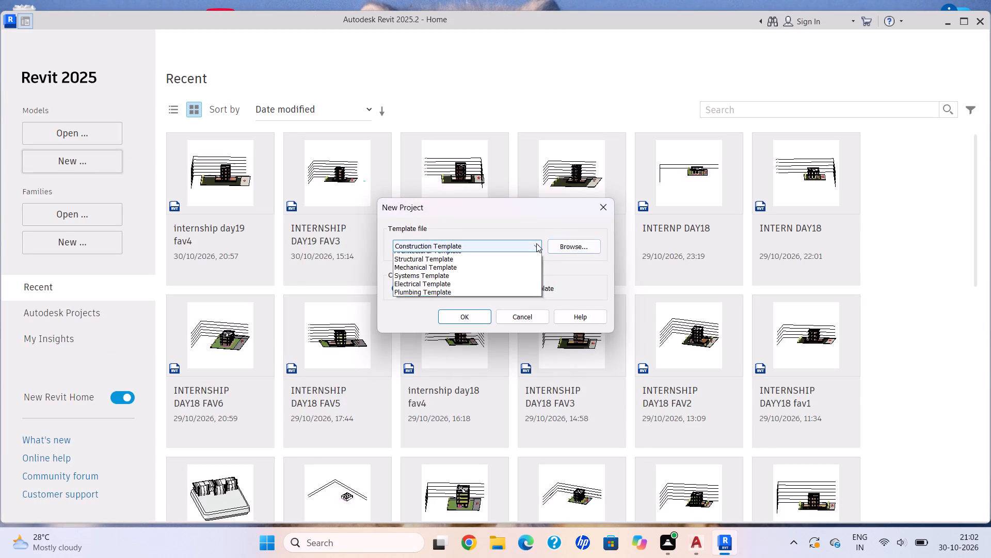
left_click(505, 272)
left_click(573, 244)
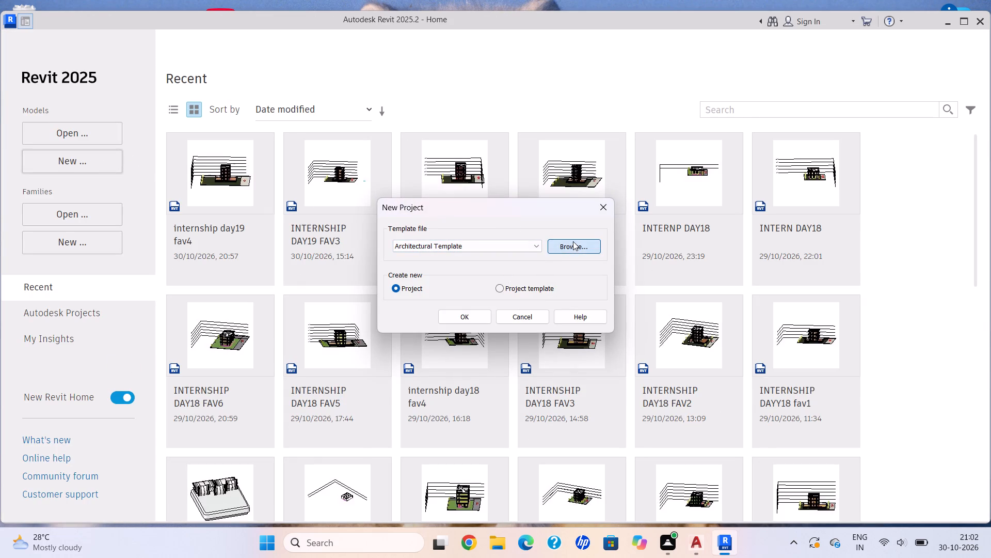
left_click(612, 136)
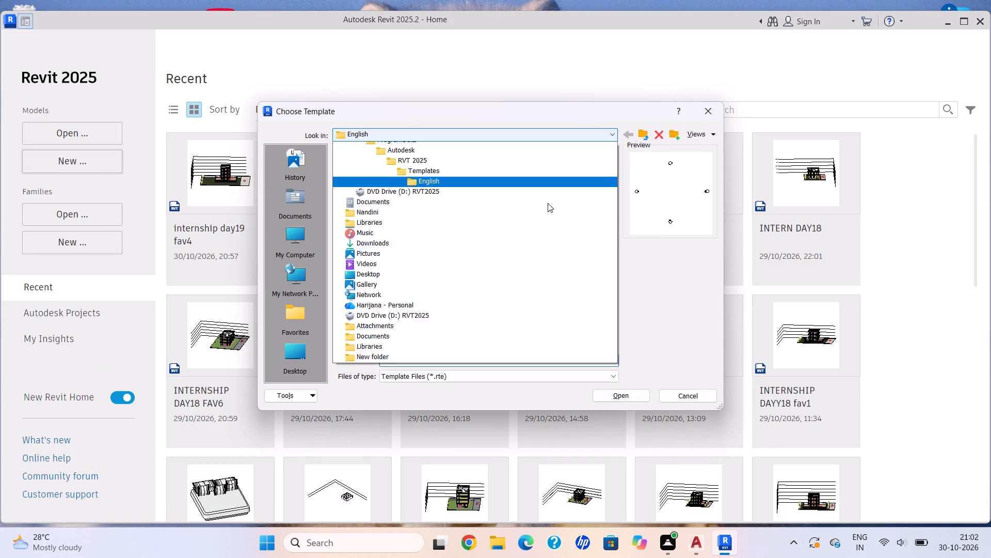
left_click(534, 206)
left_click(631, 131)
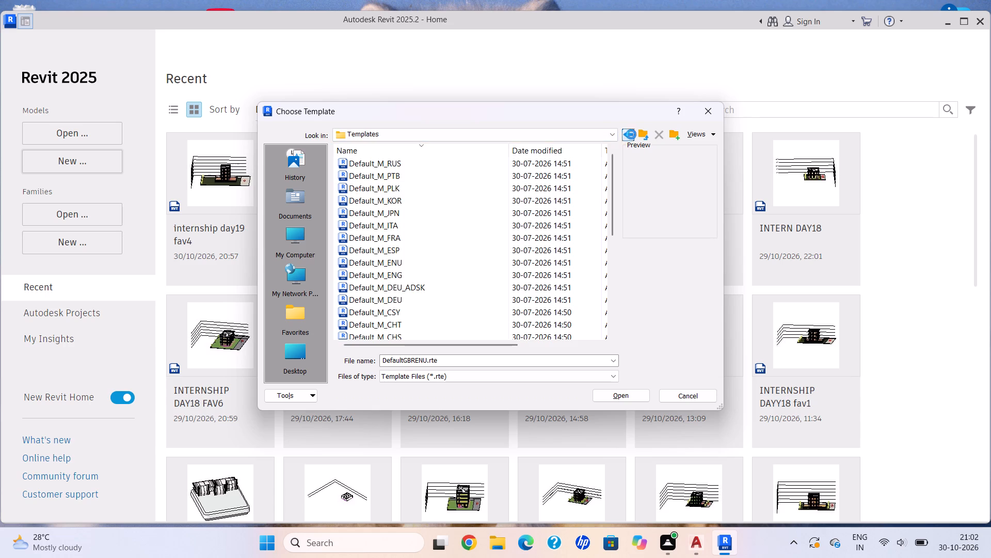
left_click(613, 136)
left_click(512, 199)
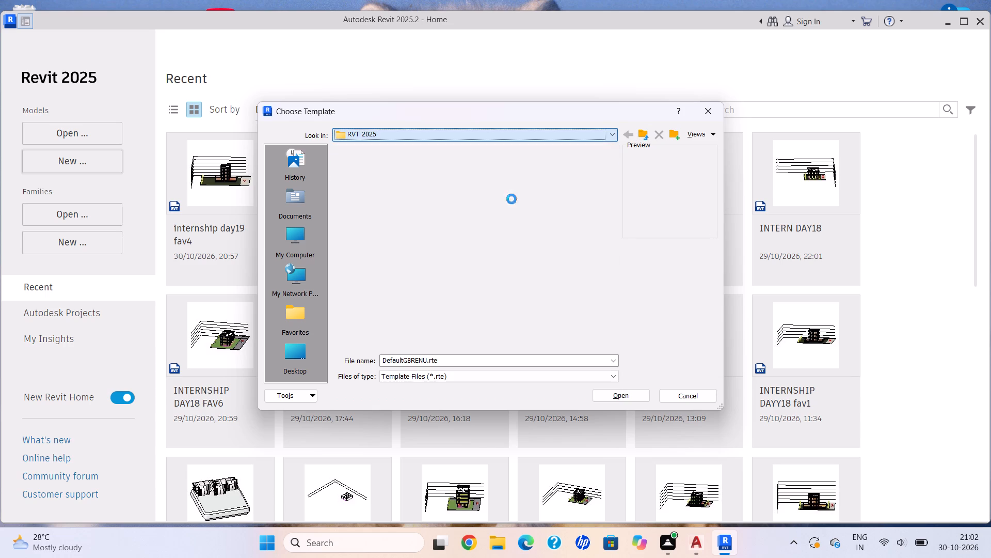
double_click(454, 179)
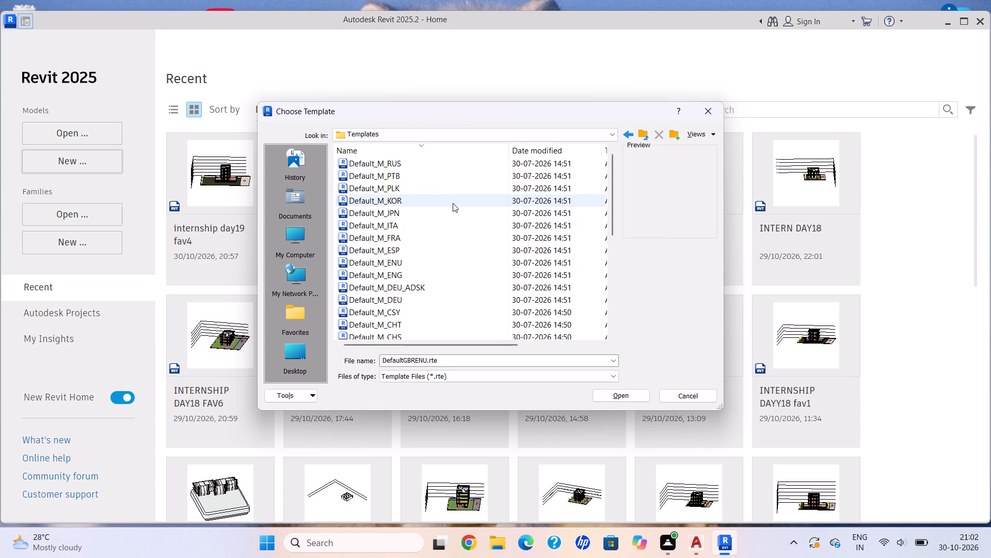
scroll(453, 209, "down", 5)
scroll(440, 263, "down", 2)
double_click(436, 286)
scroll(433, 275, "down", 4)
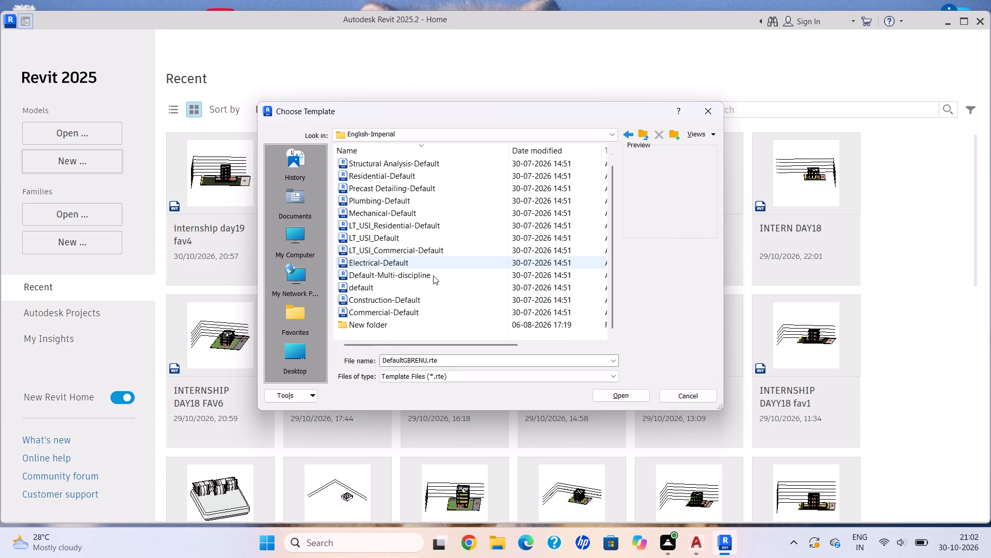
scroll(433, 275, "down", 2)
double_click(433, 287)
left_click(471, 313)
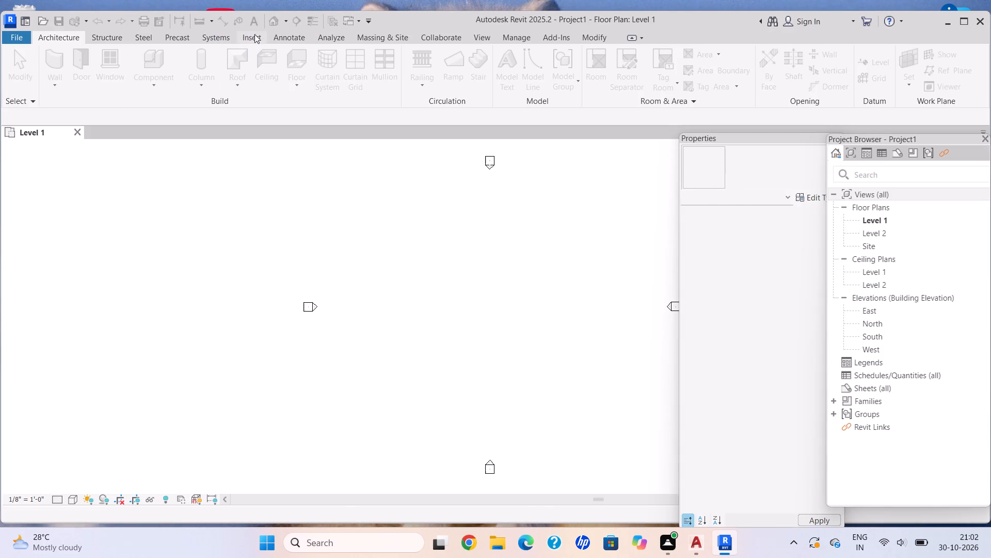
Link the CAD drawing INTERNSHIP1818.dwg from Documents into the Level 1 floor plan.
left_click(254, 36)
left_click(104, 82)
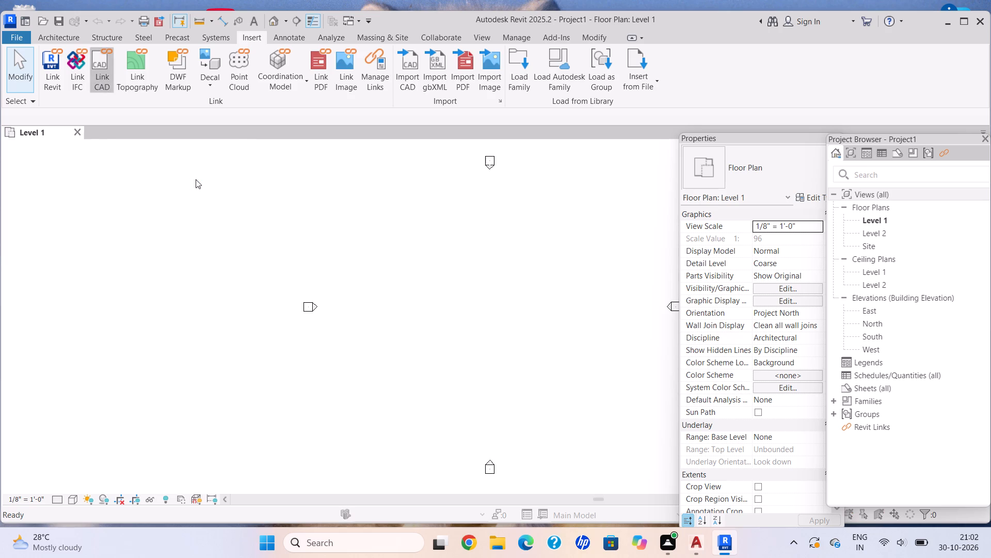
double_click(306, 187)
scroll(409, 235, "down", 3)
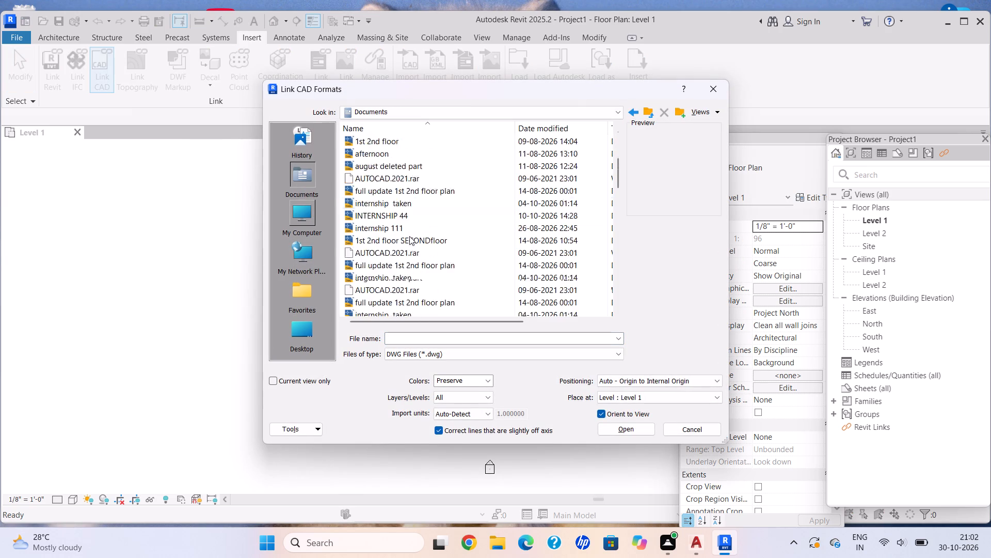
scroll(409, 236, "down", 13)
scroll(417, 242, "up", 2)
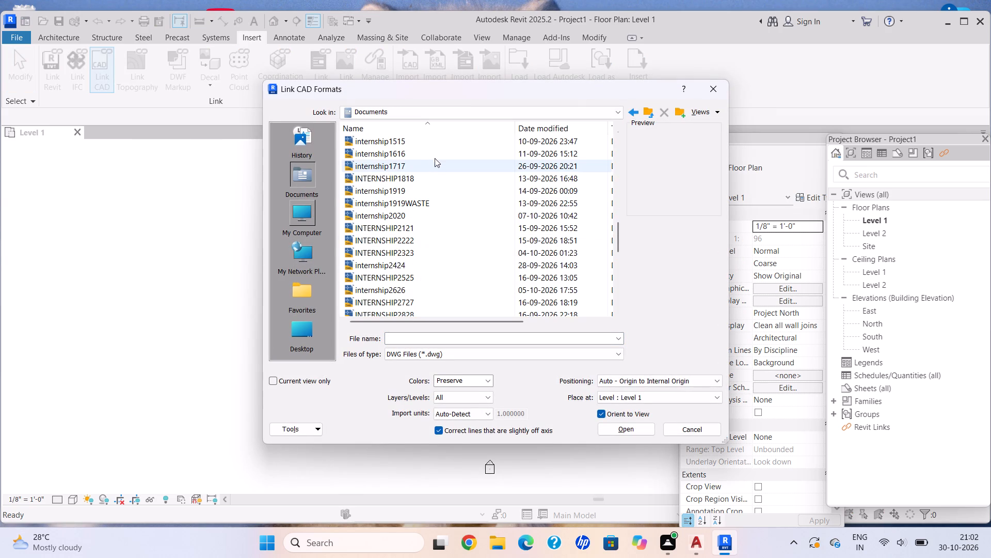
left_click(436, 175)
left_click(434, 176)
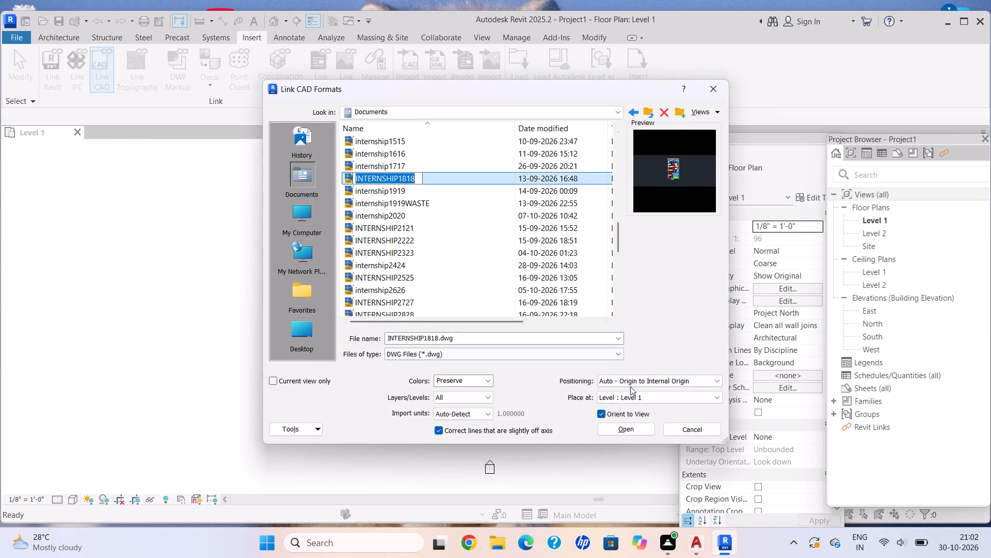
left_click(633, 430)
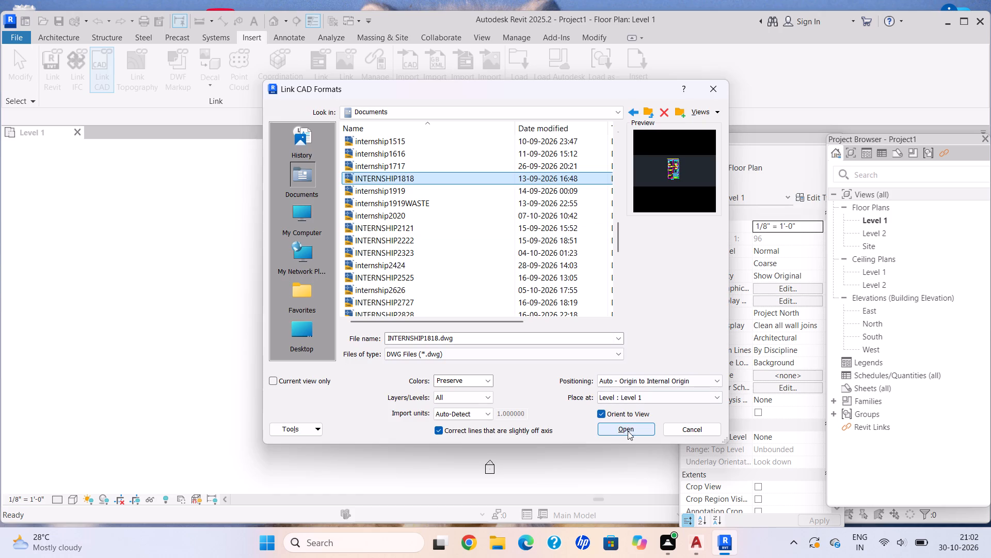
left_click(628, 431)
scroll(571, 226, "up", 10)
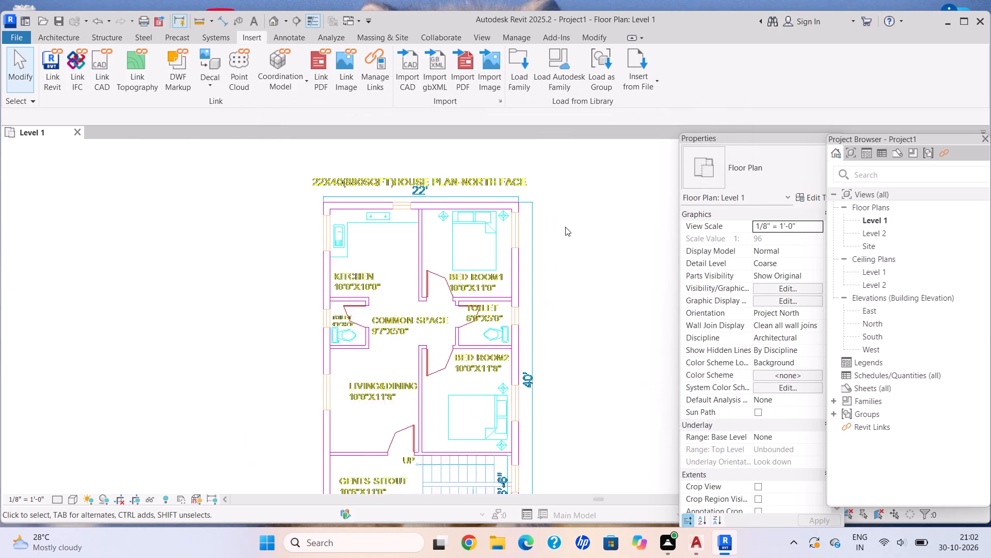
scroll(565, 227, "up", 2)
scroll(565, 227, "down", 2)
middle_click_drag(564, 227, 535, 217)
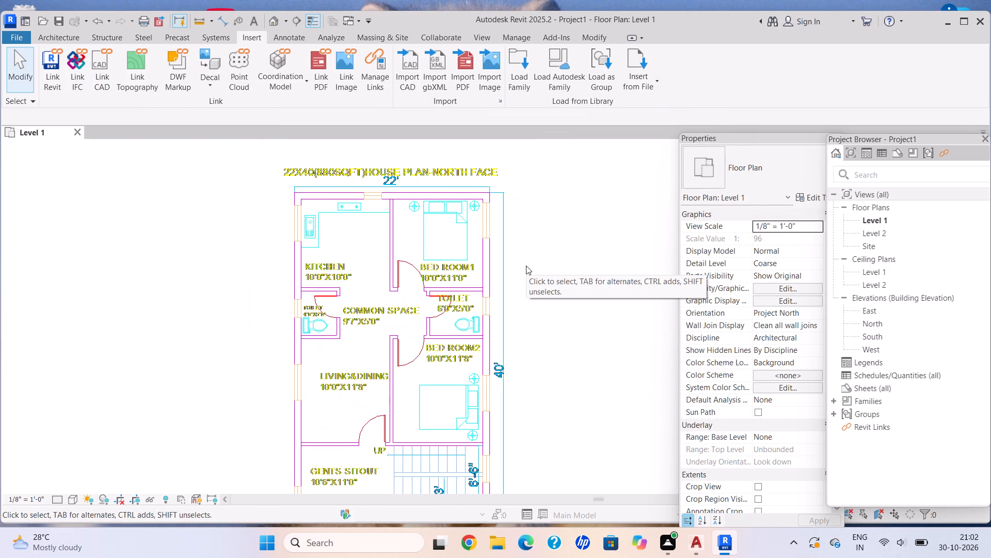
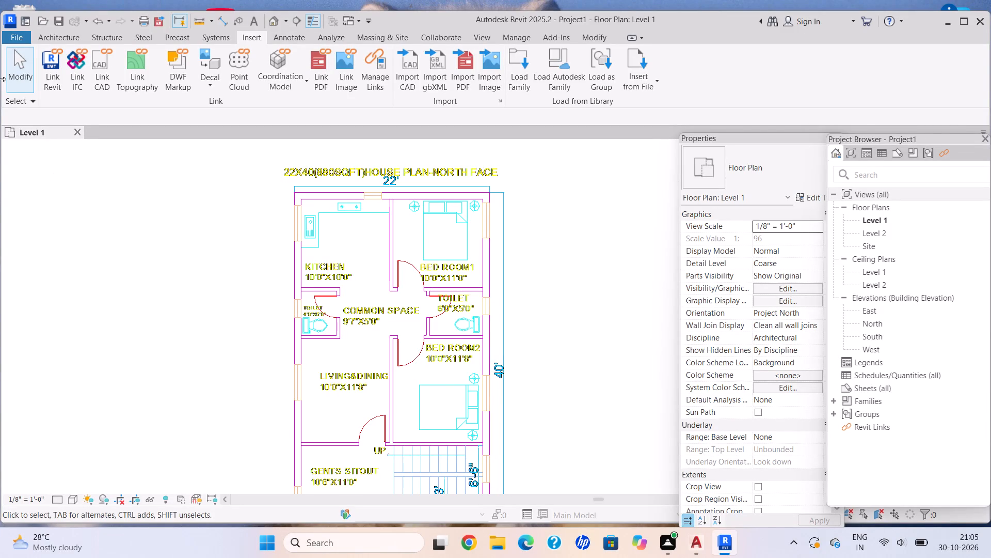
Start an architectural wall with the Basic Wall Generic - 8" type and set its structure layer thickness to 9".
left_click(49, 35)
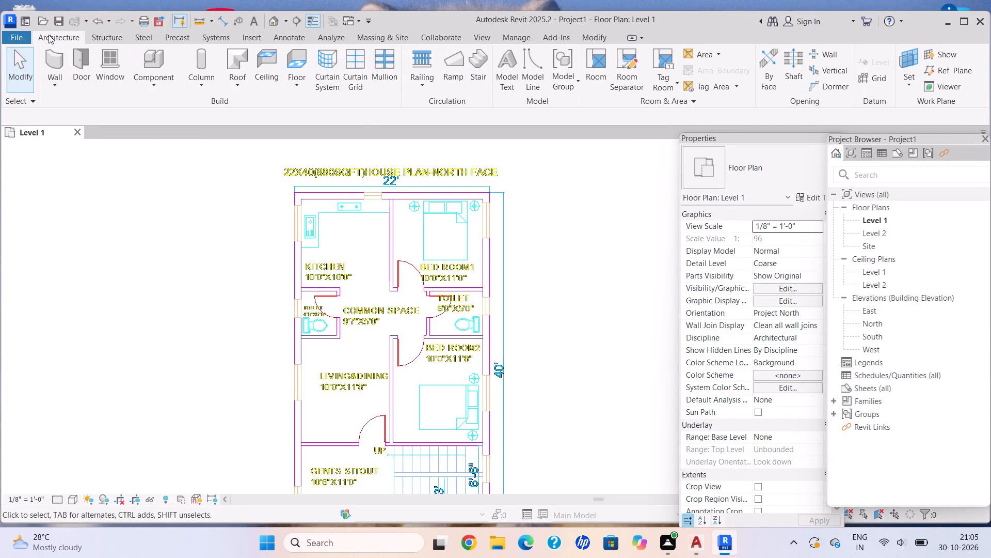
left_click(53, 87)
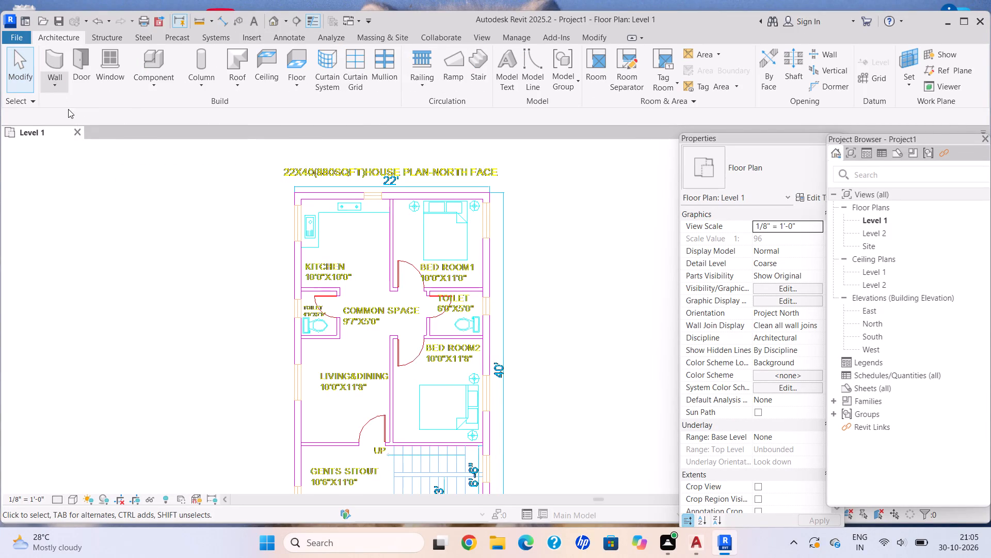
left_click(69, 107)
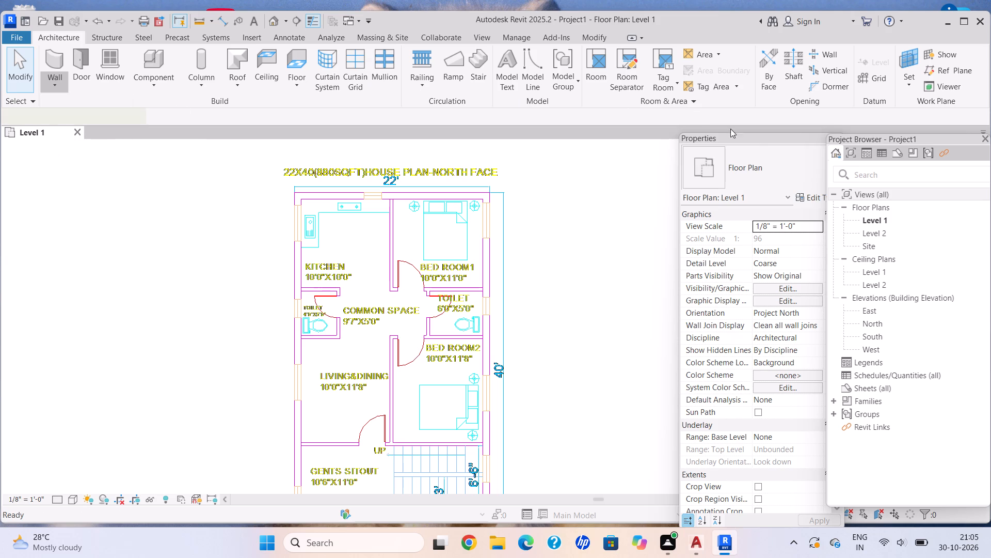
left_click(772, 161)
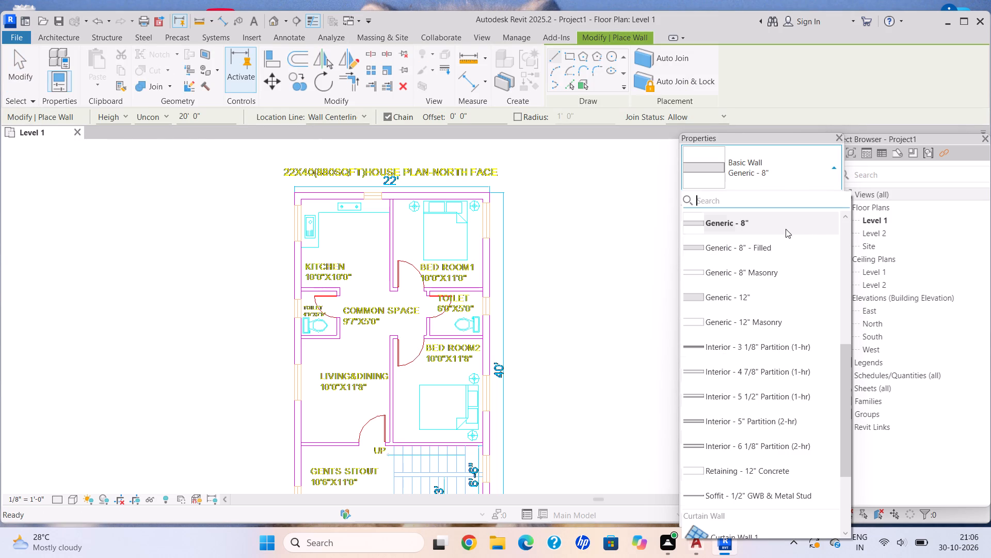
left_click(784, 226)
left_click(830, 196)
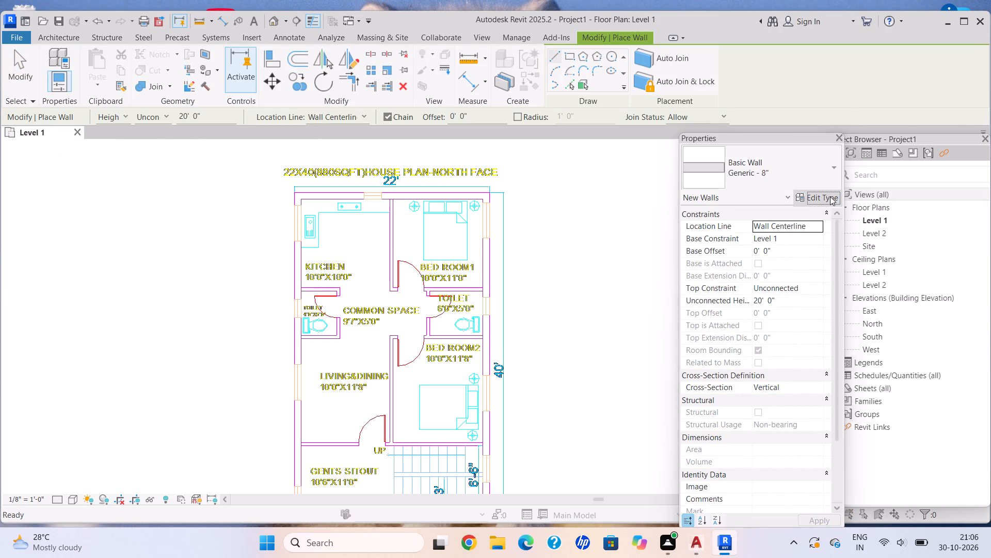
left_click(722, 199)
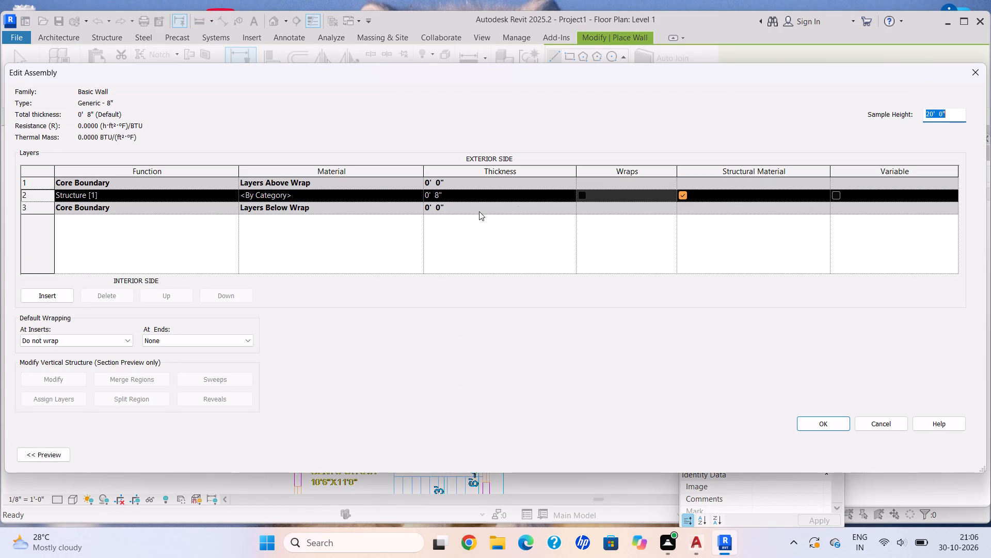
left_click(453, 198)
key("BackSpace")
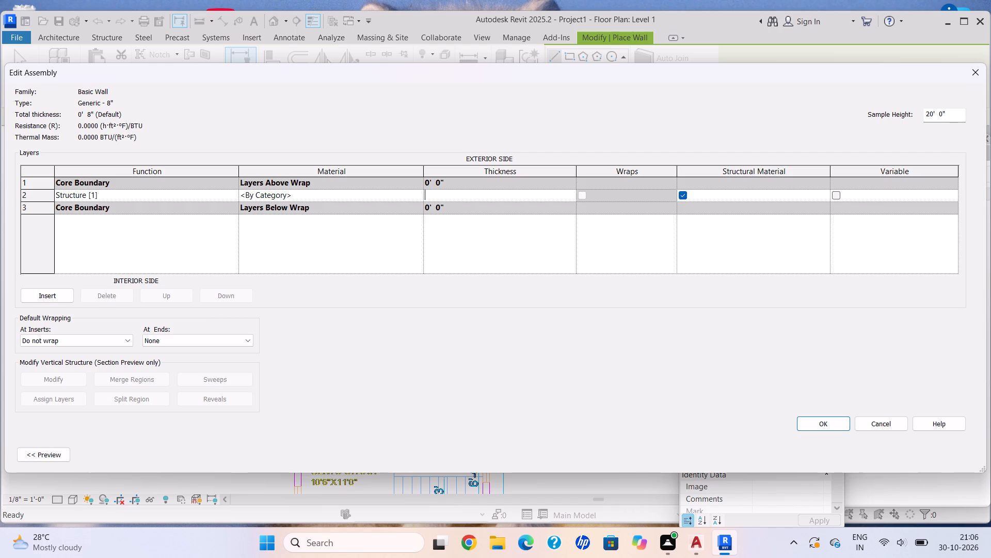
type("9\"")
key("Return")
Set the wall assembly's sample height to 10' and apply the type changes.
left_click(949, 113)
key("BackSpace")
key("BackSpace")
key("BackSpace")
key("BackSpace")
key("BackSpace")
key("BackSpace")
key("BackSpace")
key("BackSpace")
key("BackSpace")
key("BackSpace")
key("BackSpace")
key("BackSpace")
key("BackSpace")
type("10'")
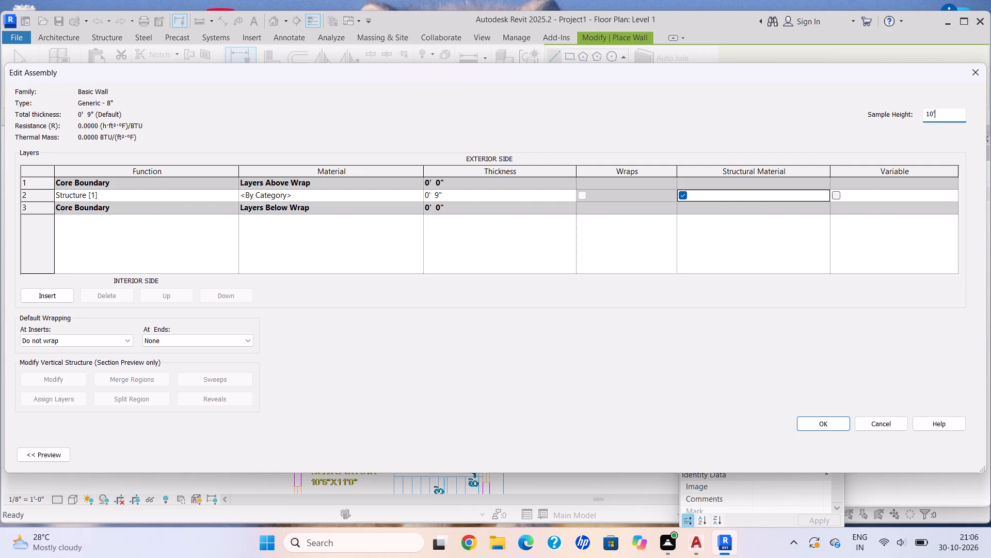
key("Return")
left_click(818, 429)
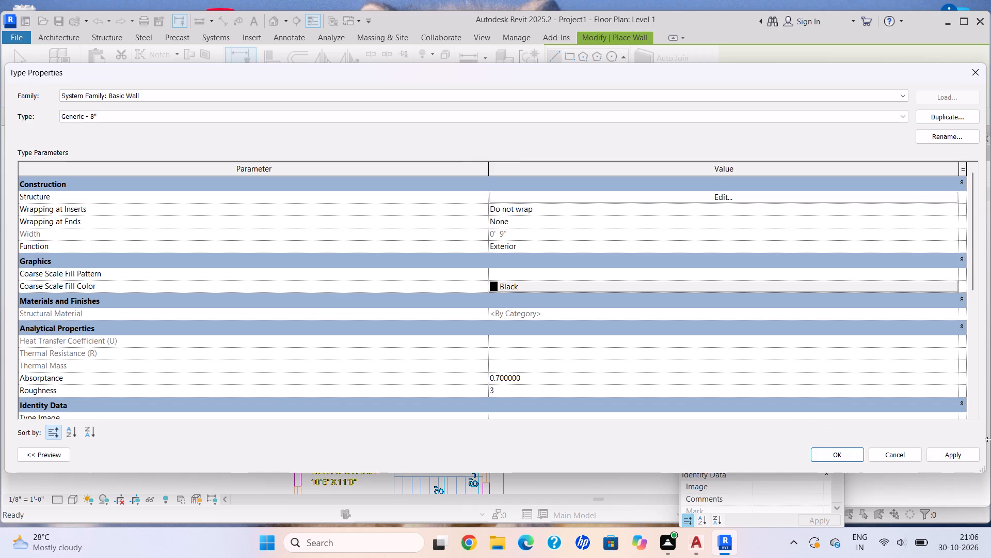
left_click(960, 465)
left_click(949, 459)
left_click(842, 452)
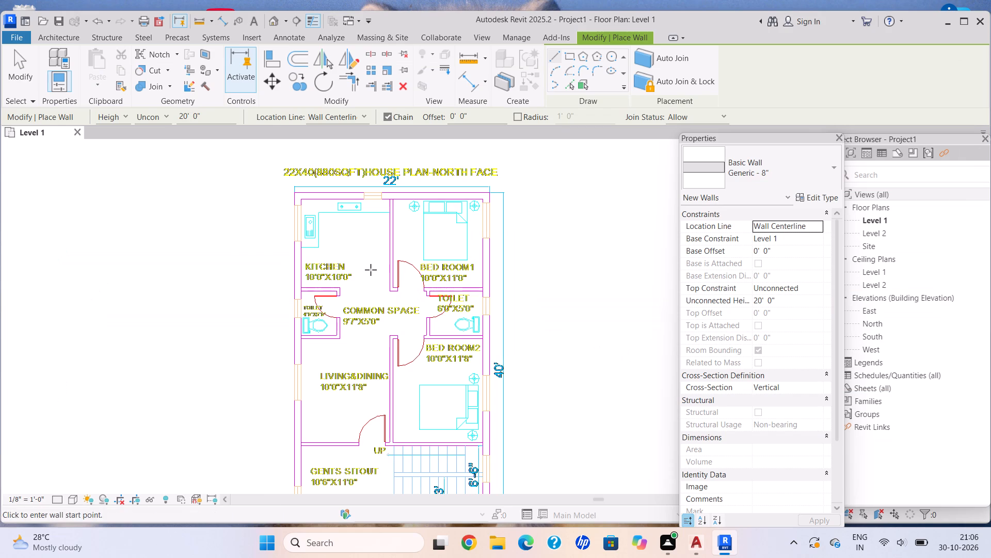
Set the new walls' location line to Finish Face: Exterior and their unconnected height to 10'.
left_click(814, 228)
left_click(824, 256)
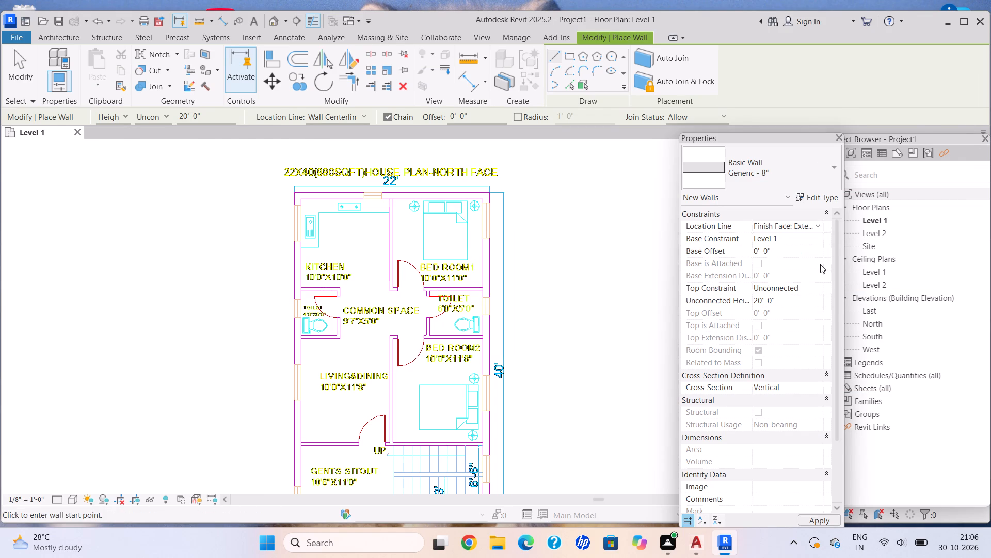
left_click(785, 302)
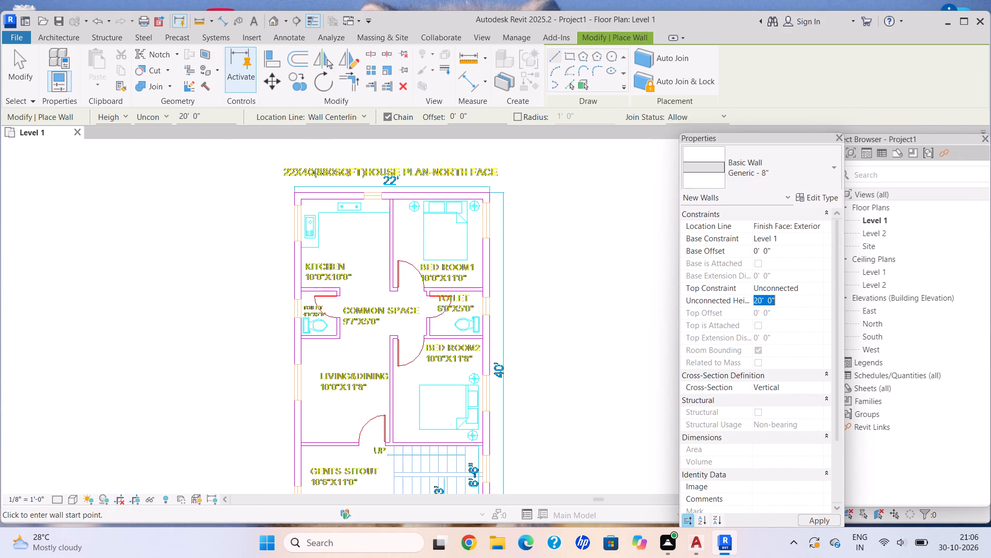
key("BackSpace")
type("10'")
key("Return")
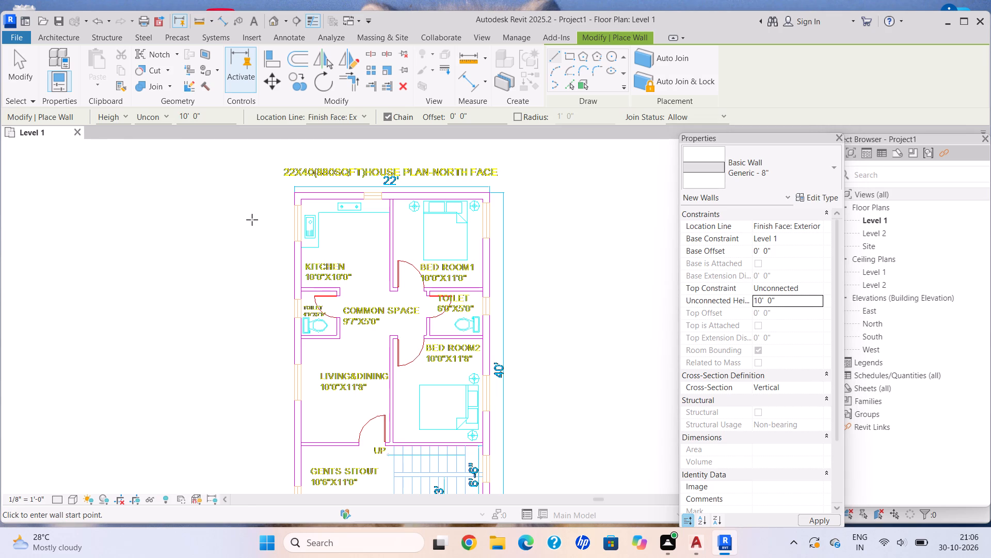
Start tracing the exterior wall from the plan's upper outer corner beside the kitchen.
scroll(271, 197, "up", 3)
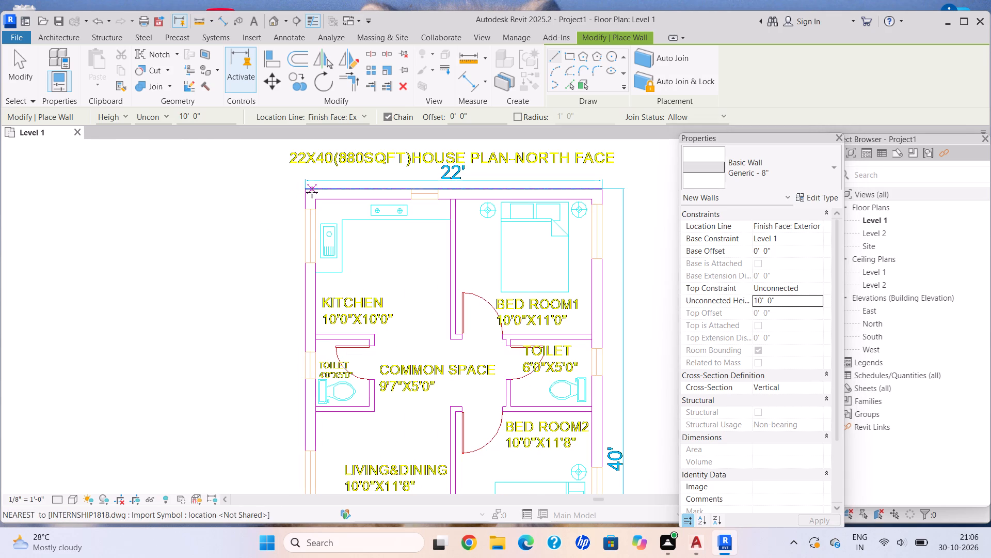
left_click(310, 192)
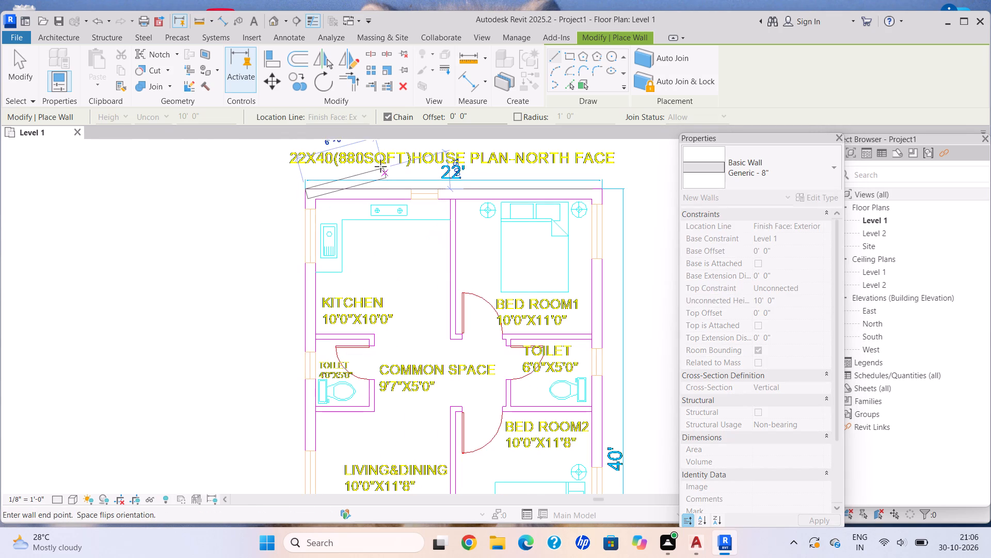
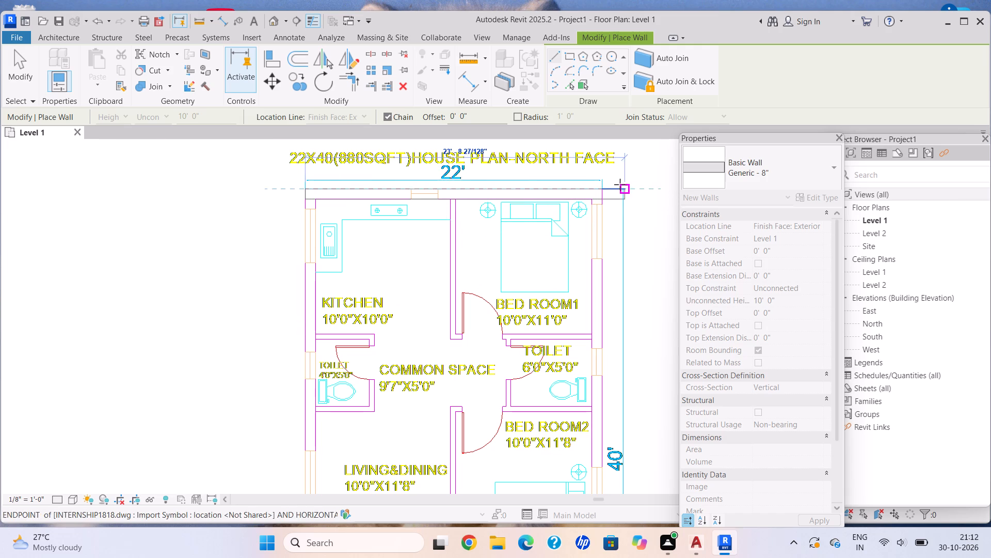
Trace the upper exterior wall across to the plan's outer corner beside Bed Room 1.
scroll(596, 189, "up", 7)
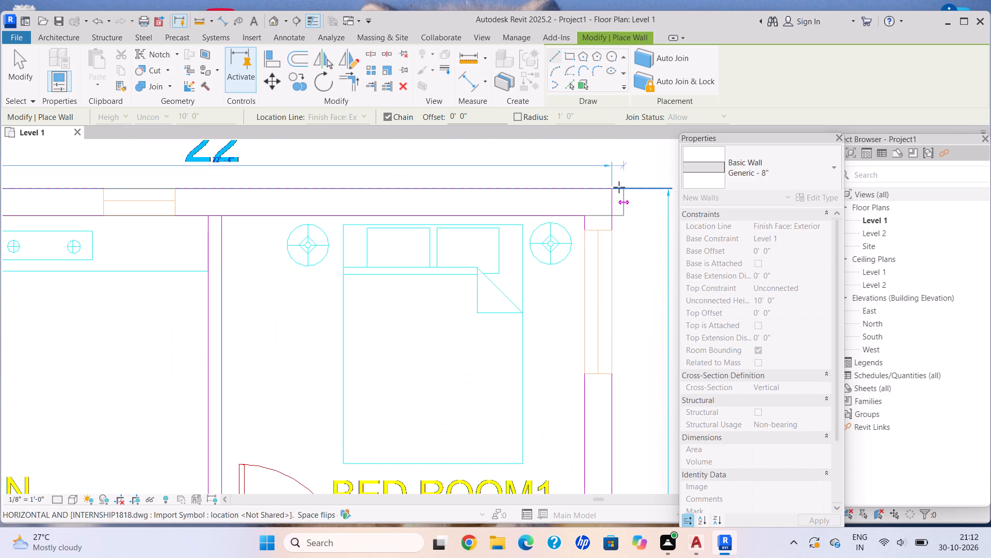
scroll(616, 187, "up", 7)
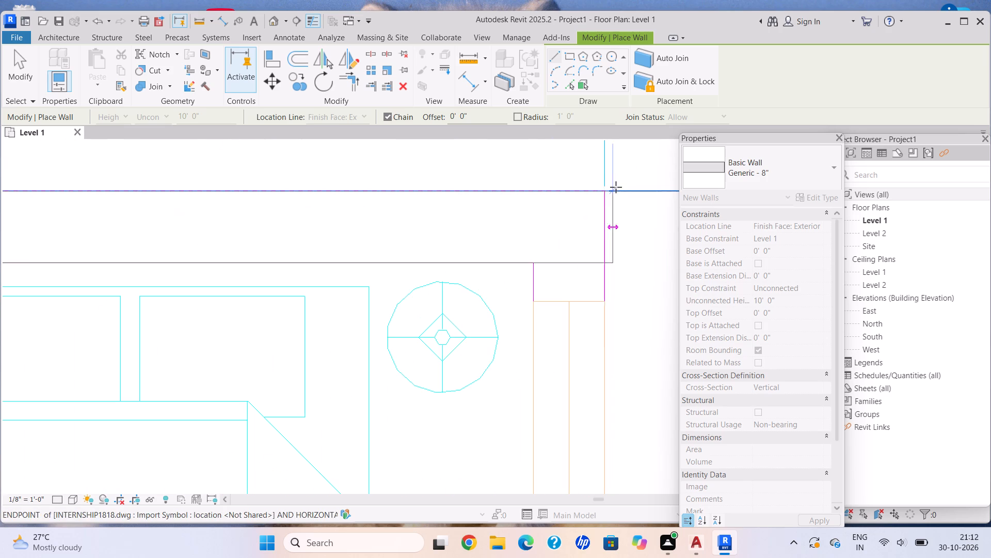
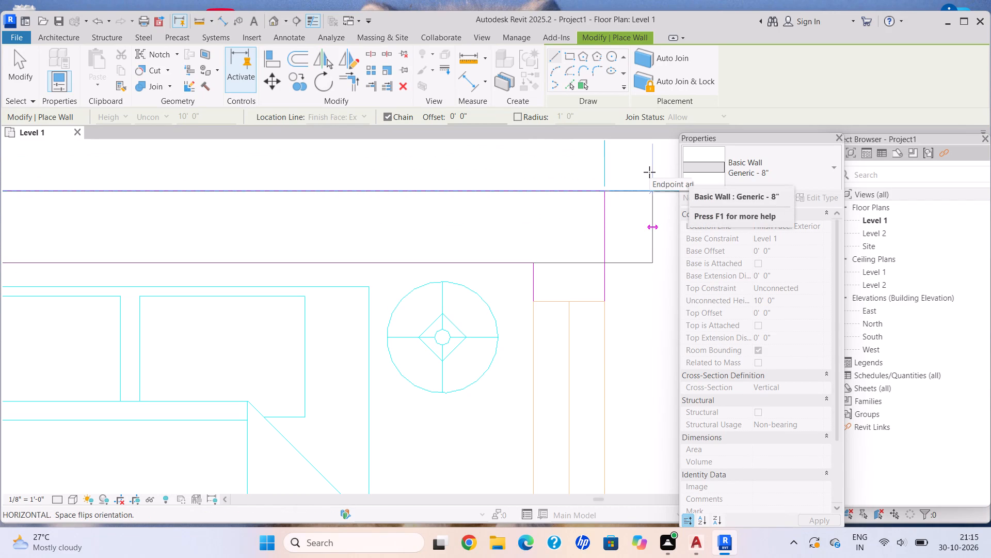
End the upper exterior wall segment at the plan's outer corner beside Bed Room 1.
scroll(652, 180, "down", 6)
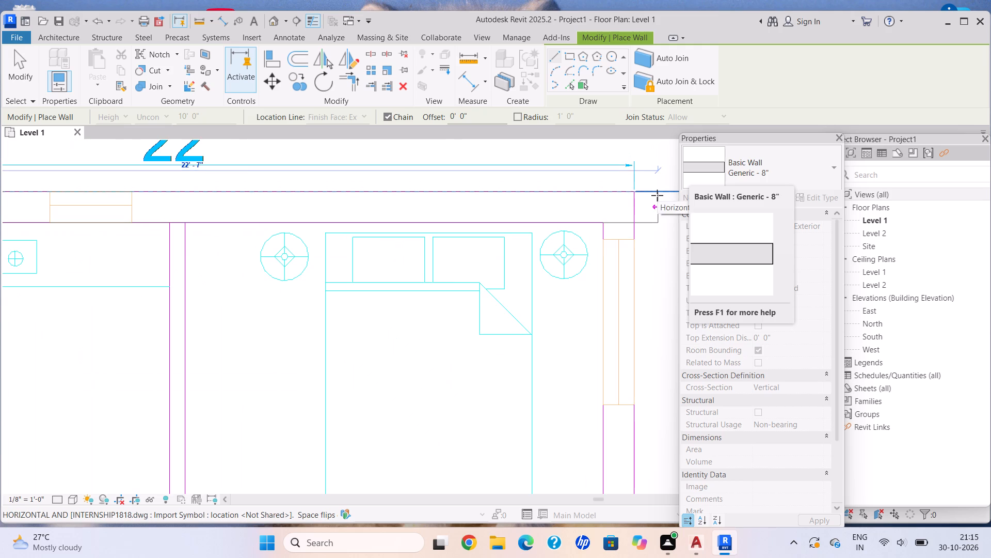
scroll(657, 195, "down", 2)
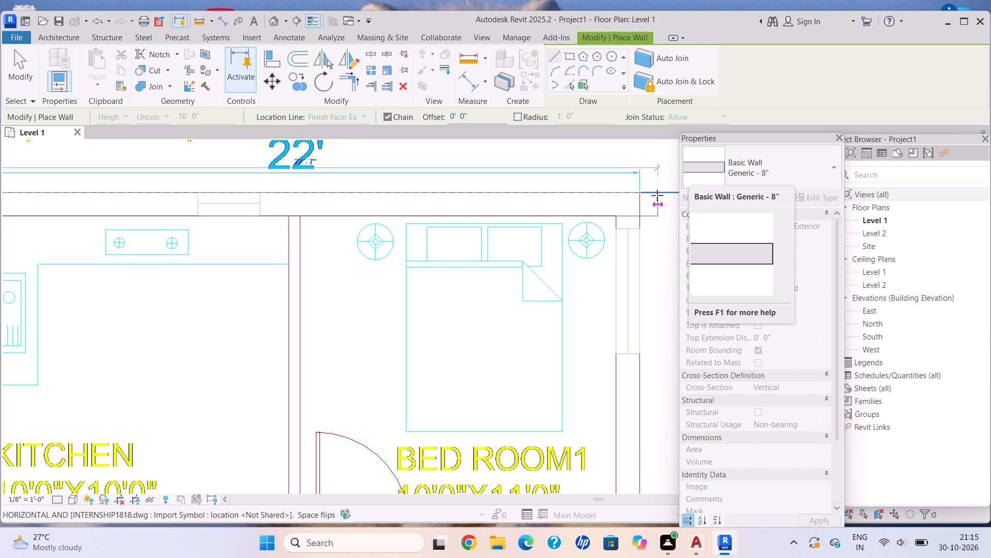
scroll(657, 195, "down", 4)
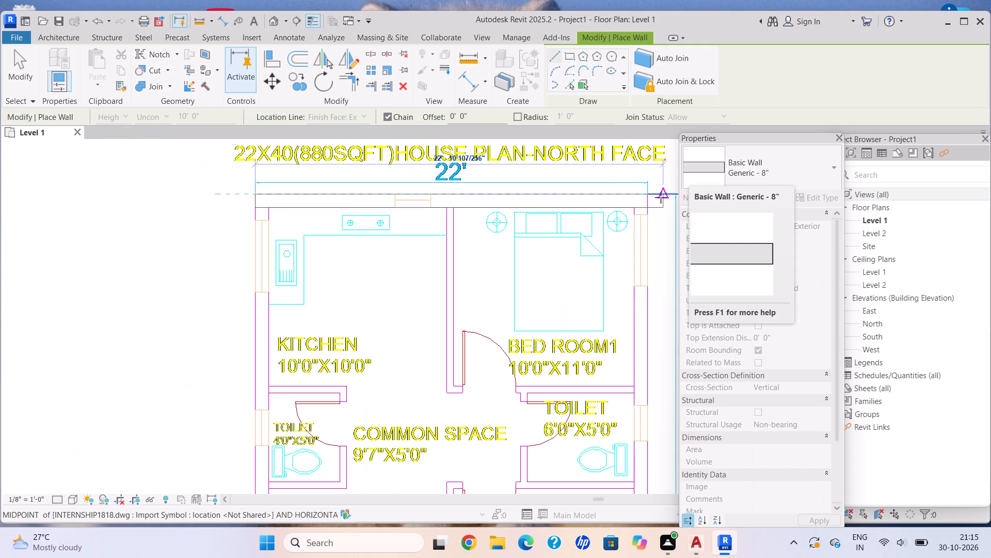
scroll(638, 193, "up", 1)
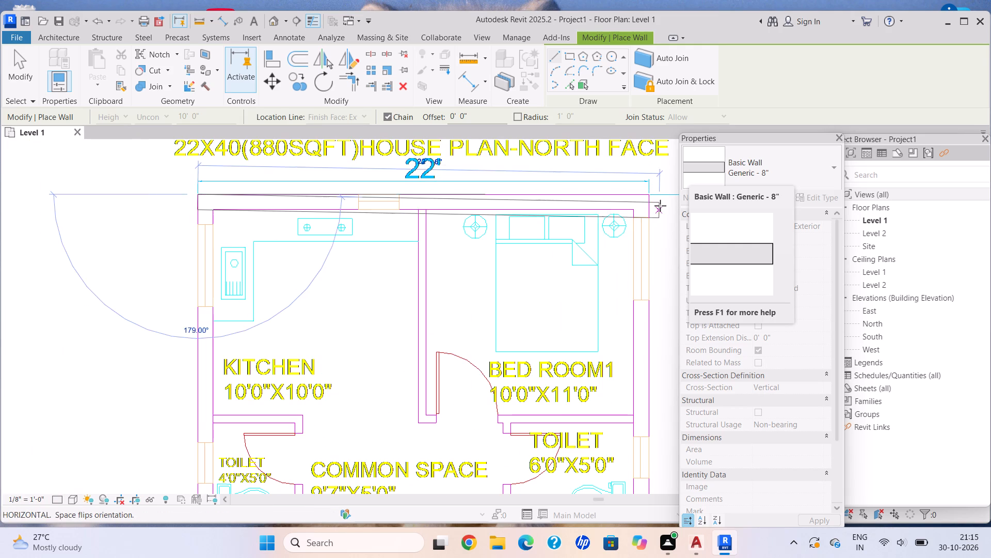
left_click(653, 199)
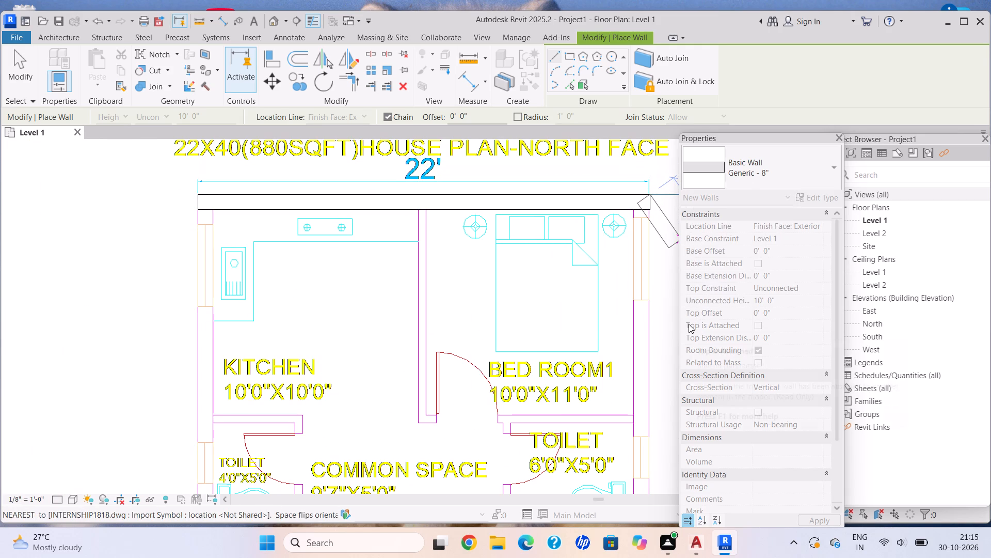
Continue the exterior wall from the Bed Room 1 corner along the 40' side to the outer corner beside the garden.
scroll(689, 323, "down", 1)
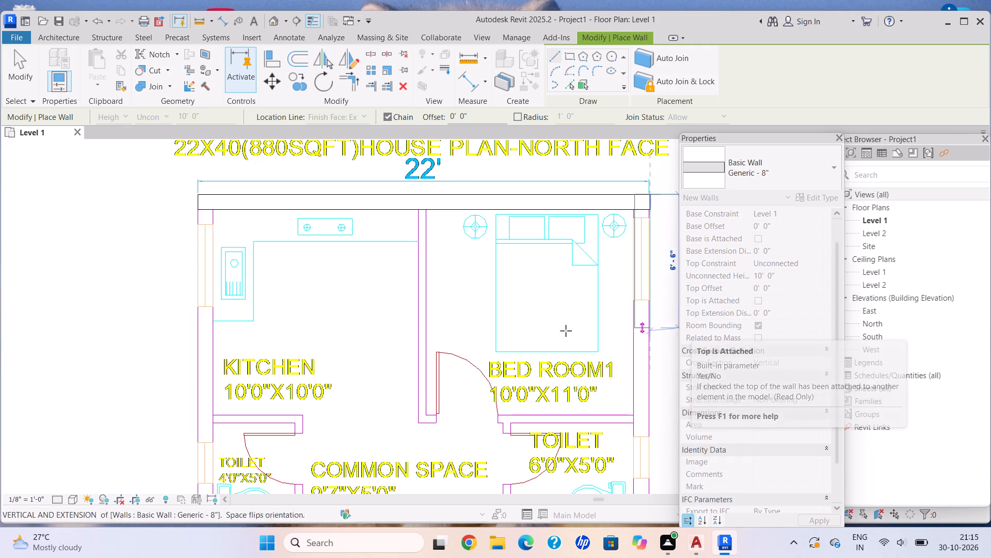
scroll(522, 333, "down", 2)
middle_click_drag(521, 329, 407, 136)
scroll(407, 136, "down", 1)
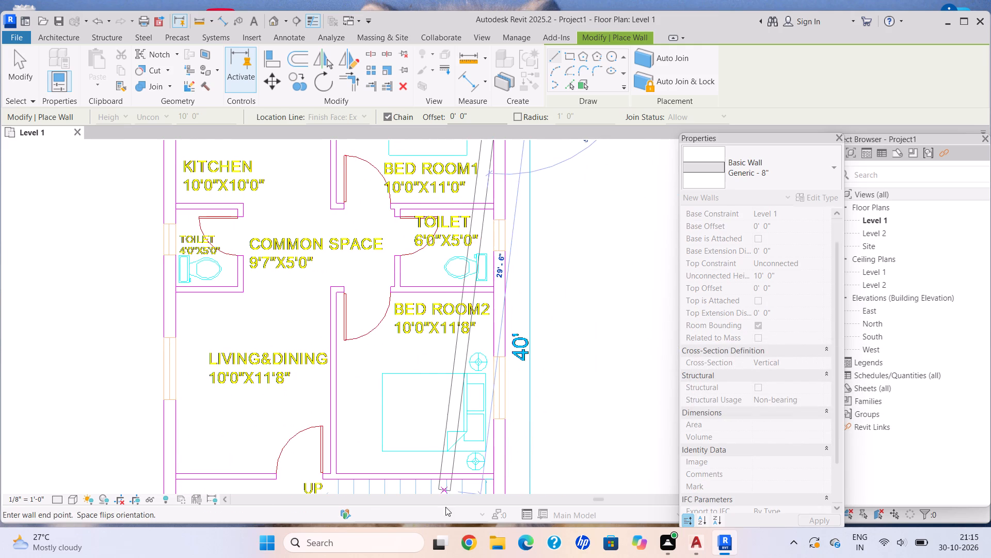
middle_click_drag(430, 479, 430, 283)
scroll(430, 279, "down", 3)
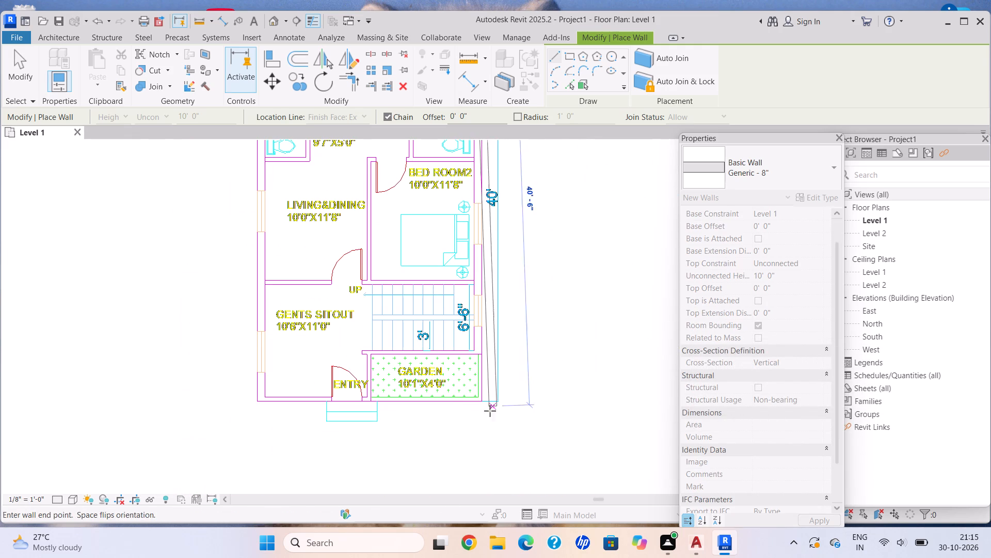
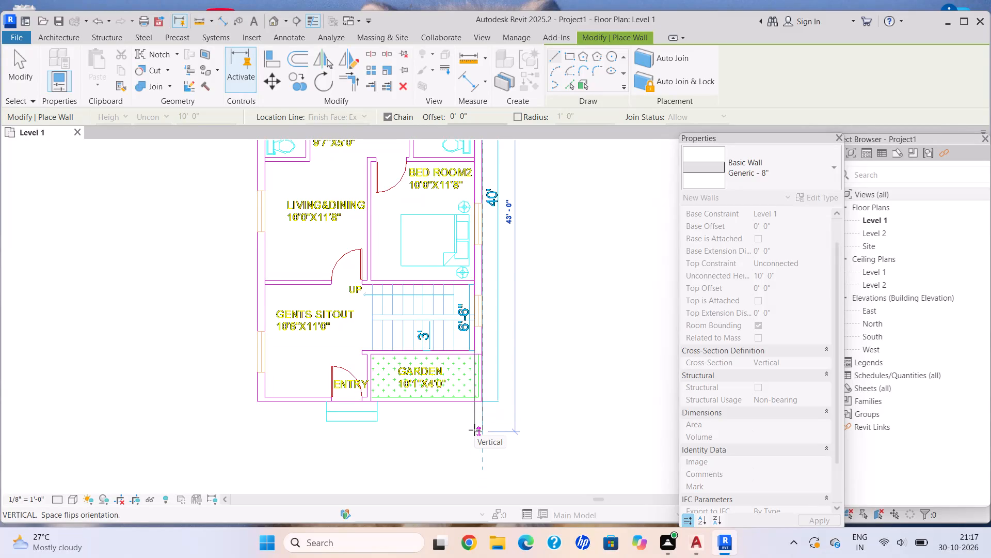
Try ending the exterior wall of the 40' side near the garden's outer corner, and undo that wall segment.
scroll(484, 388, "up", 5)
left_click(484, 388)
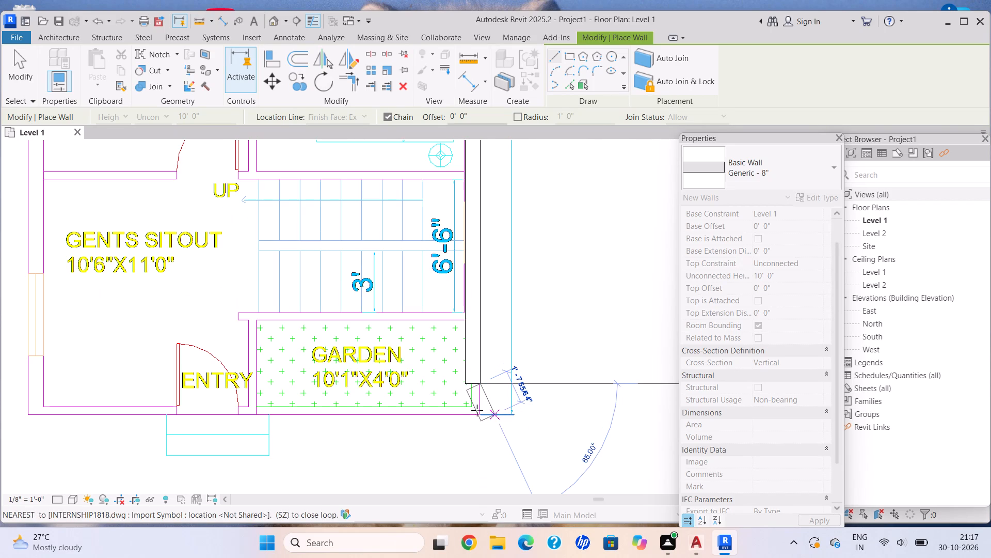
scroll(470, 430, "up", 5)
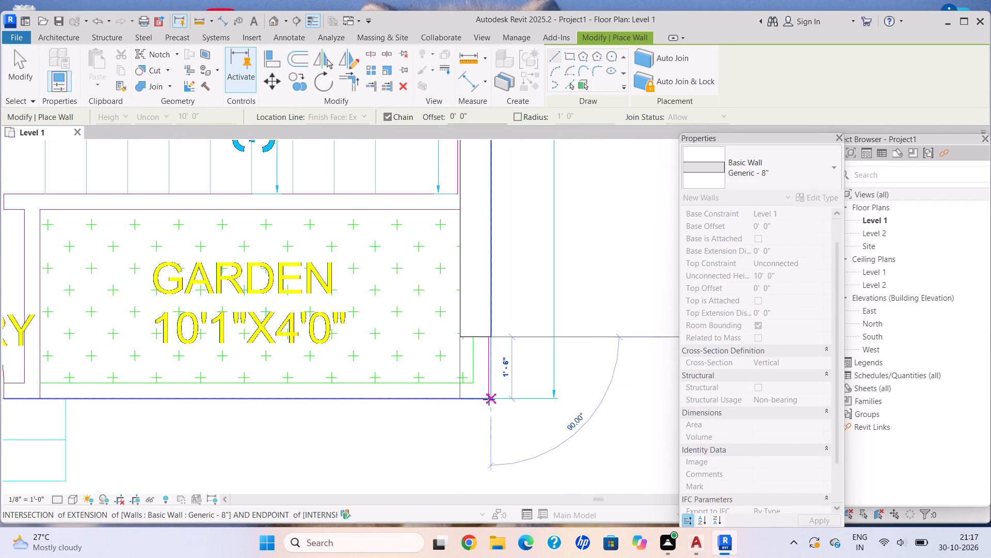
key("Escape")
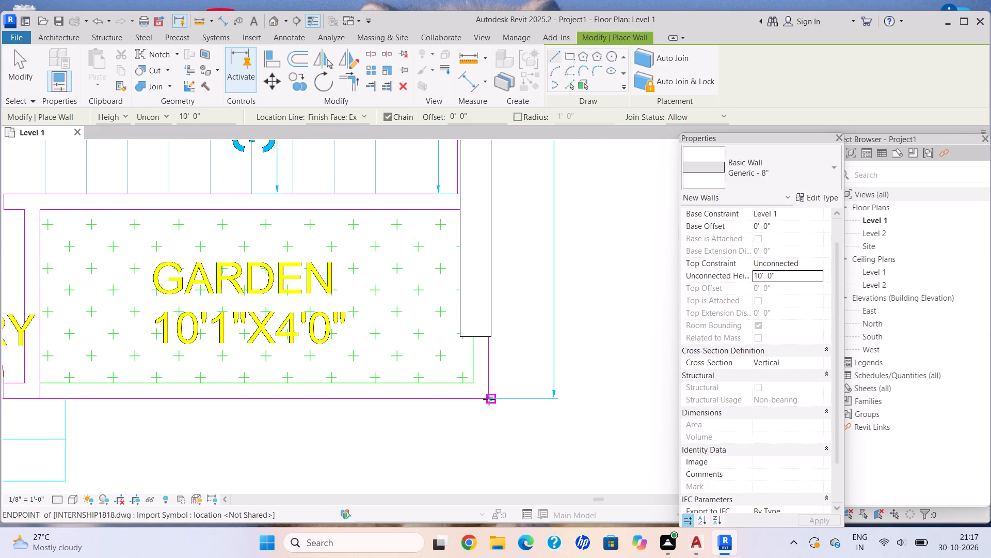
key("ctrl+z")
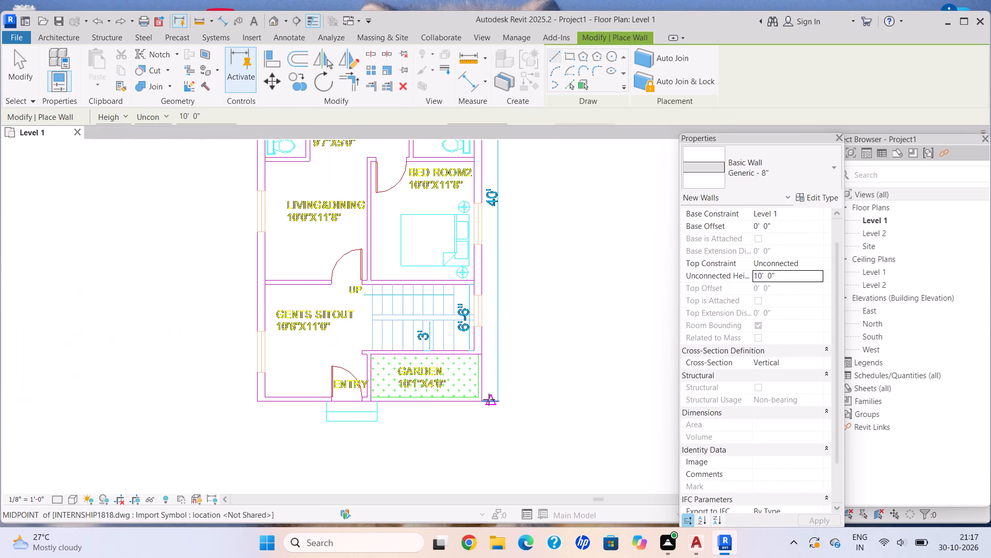
Restart the 40' side exterior wall from the end of the 22' wall at the outer corner beside Bed Room 1.
scroll(489, 399, "up", 1)
left_click_drag(445, 225, 538, 448)
middle_click_drag(445, 226, 540, 453)
scroll(445, 227, "down", 1)
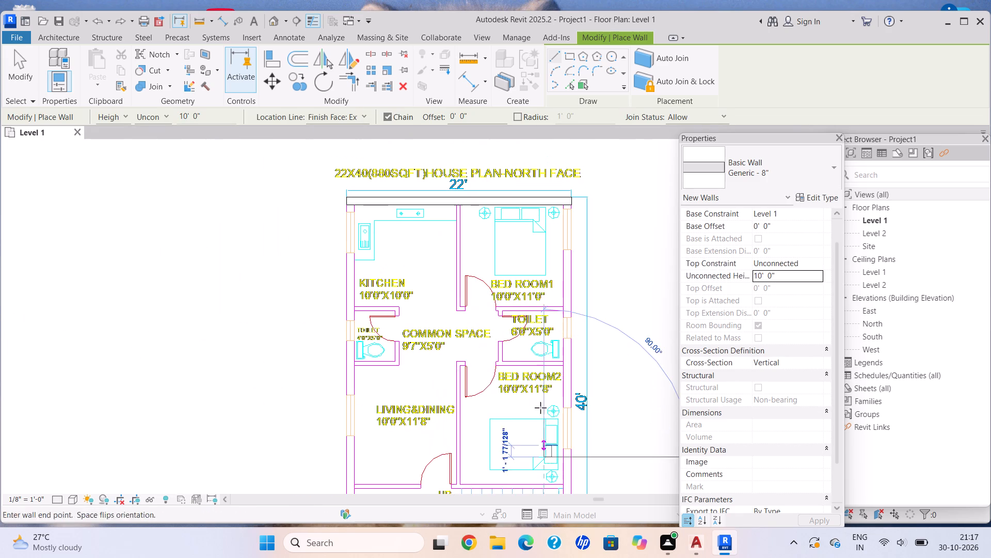
key("Escape")
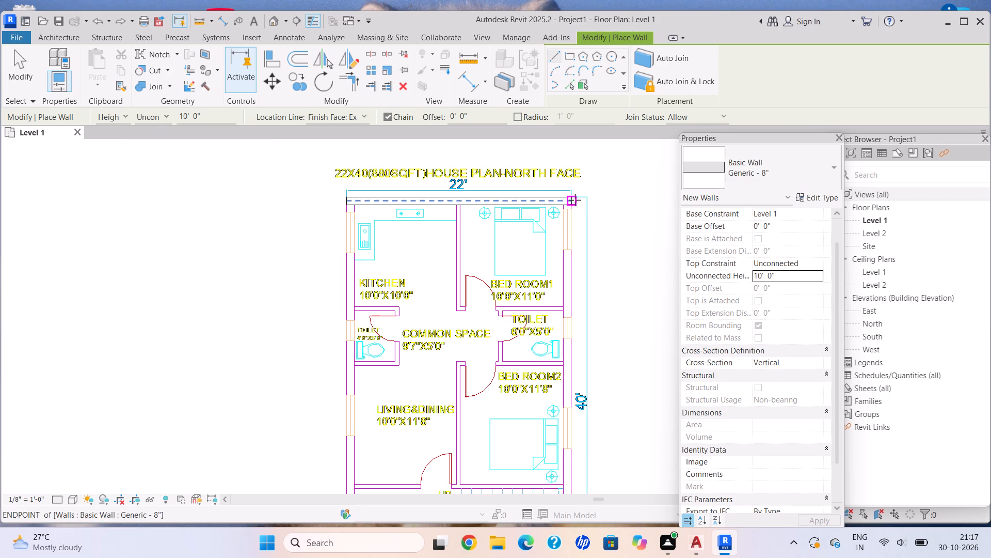
scroll(575, 199, "up", 10)
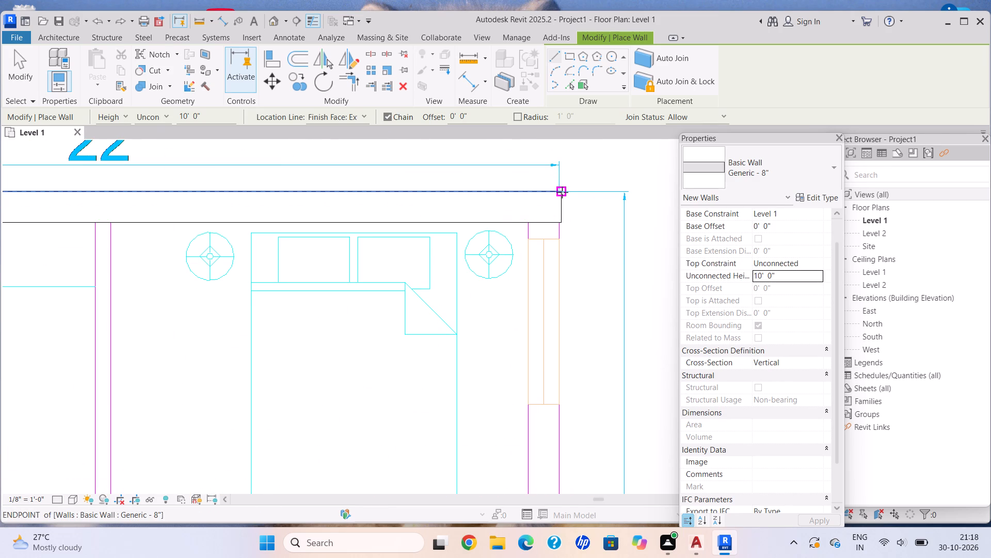
left_click(563, 193)
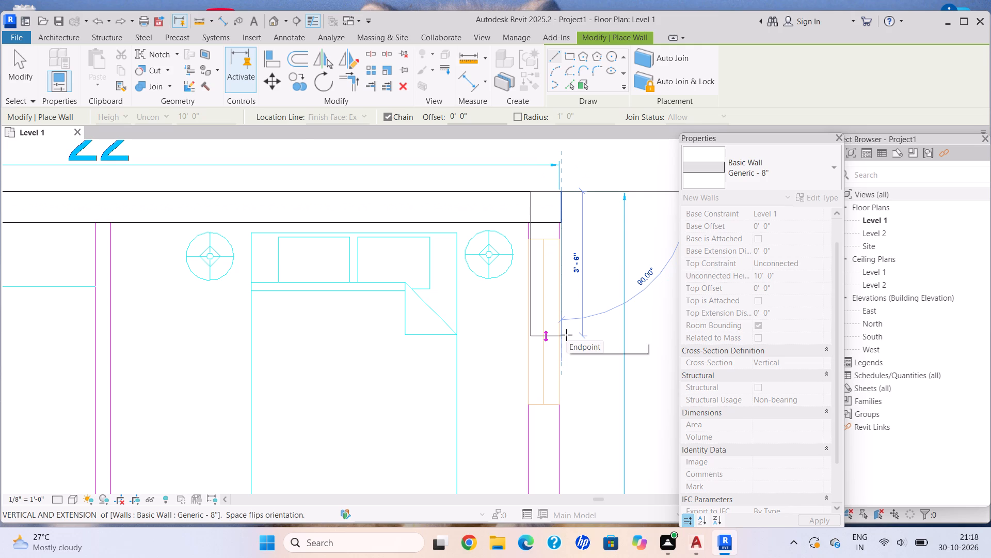
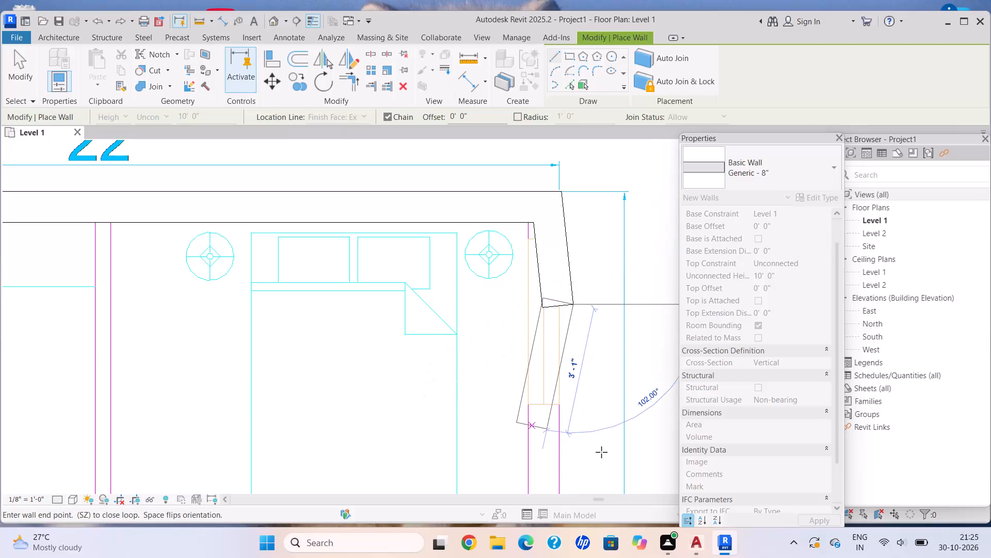
Continue the chained exterior wall with another angled segment along the 40' side beside Bed Room 1.
left_click(601, 452)
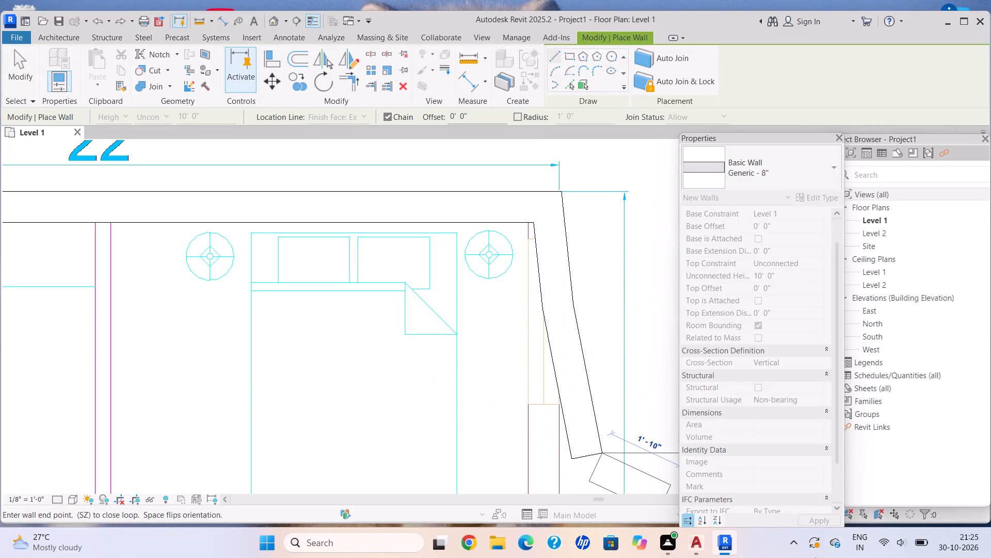
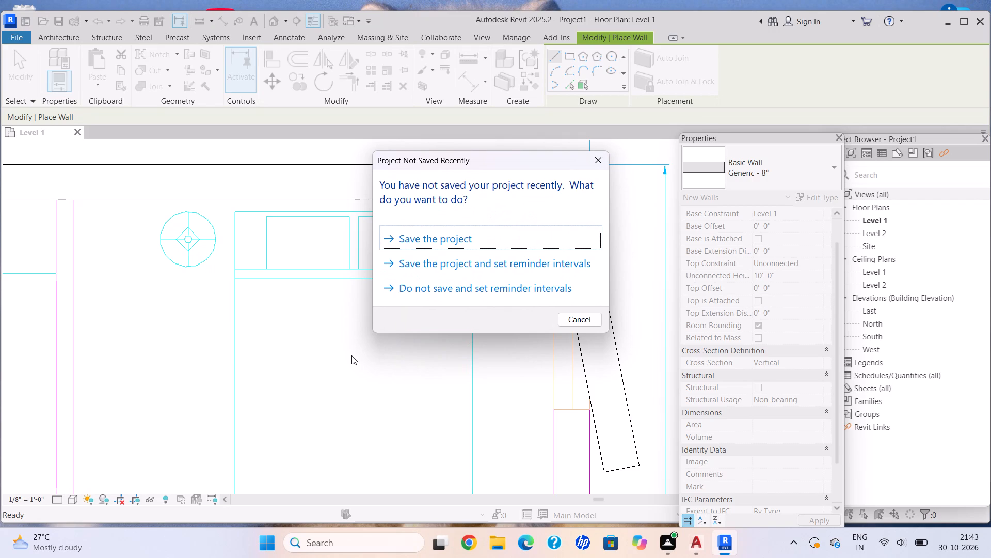
Dismiss the save reminder without saving the project.
scroll(294, 384, "up", 1)
left_click(595, 154)
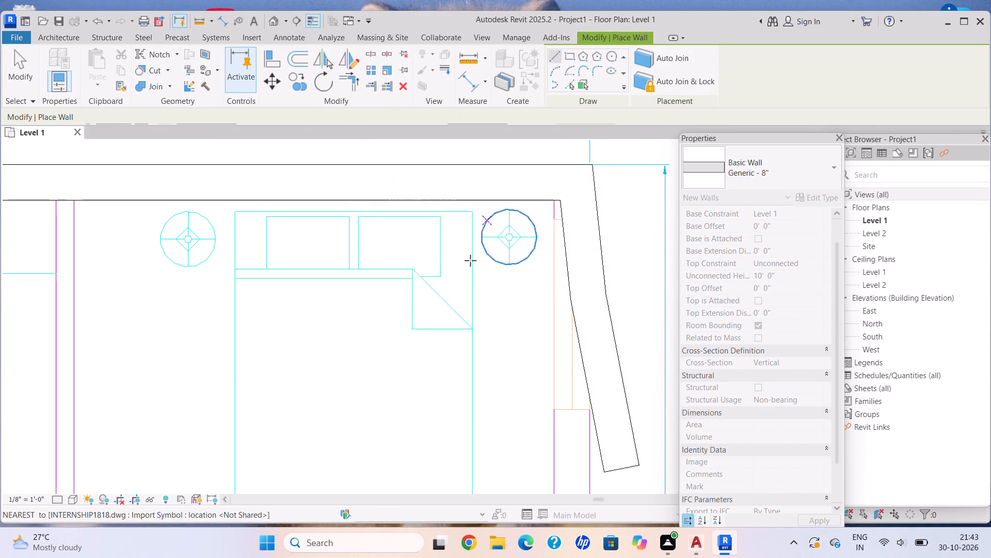
End the wall chain and delete the two angled wall segments beside Bed Room 1.
scroll(428, 322, "down", 4)
middle_click(428, 322)
middle_click_drag(428, 322, 497, 269)
scroll(553, 234, "up", 9)
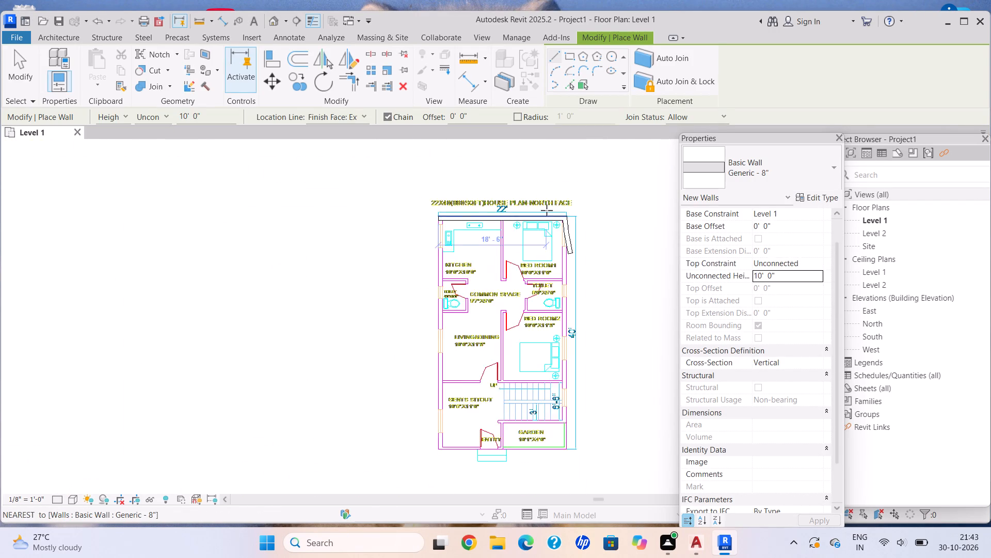
scroll(547, 210, "up", 3)
key("Escape")
scroll(595, 208, "up", 5)
key("Escape")
key("Escape")
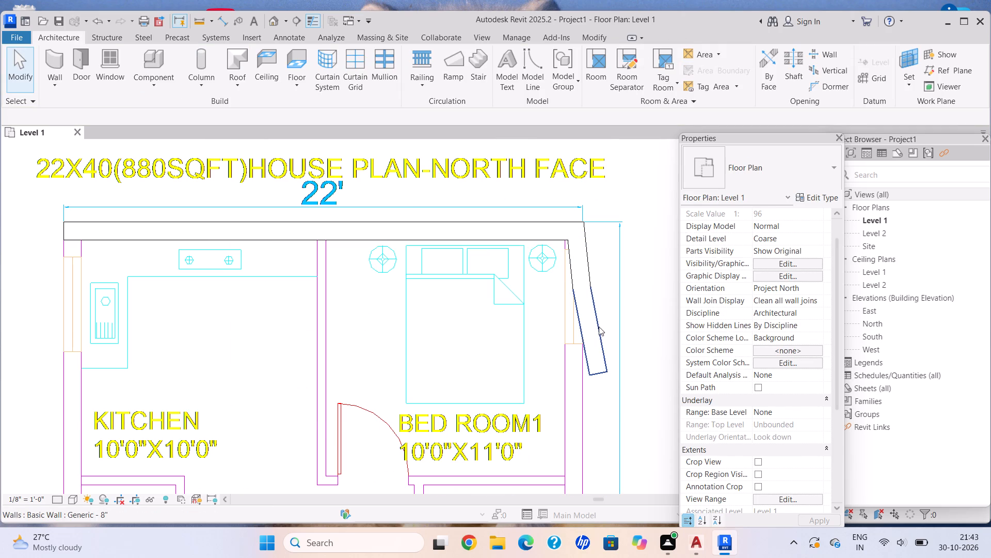
left_click(599, 327)
key("Delete")
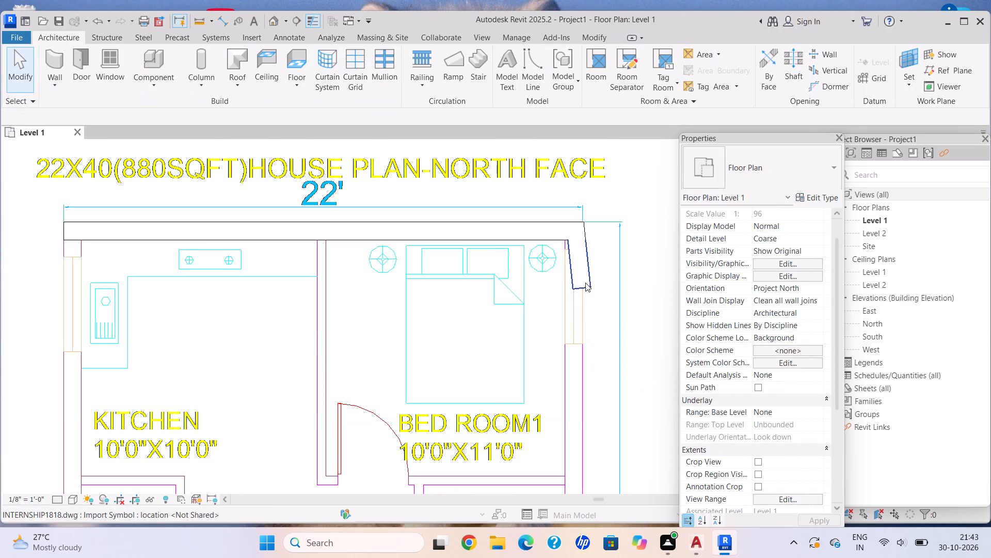
left_click(585, 283)
key("Delete")
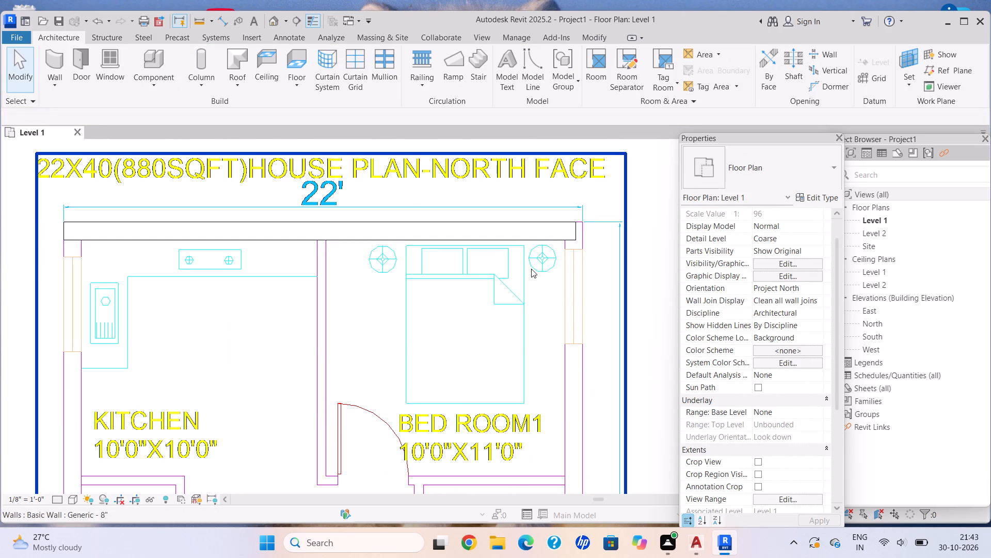
Trace a Generic - 8" exterior wall straight along the 40' side, from the Bed Room 1 outer corner to the garden's outer corner.
scroll(464, 318, "down", 5)
middle_click_drag(460, 312, 463, 273)
middle_click(464, 271)
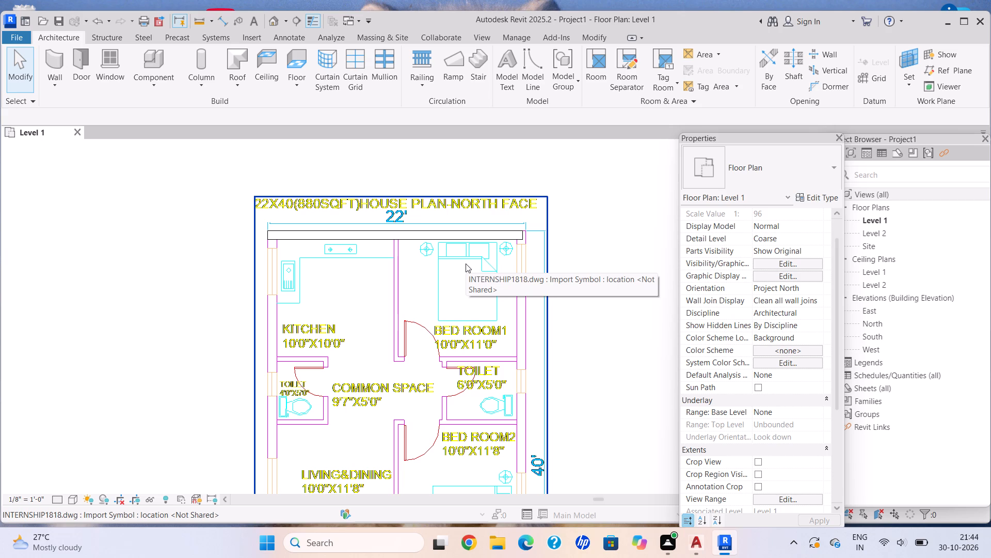
scroll(479, 341, "down", 1)
middle_click_drag(479, 341, 483, 324)
scroll(481, 331, "up", 1)
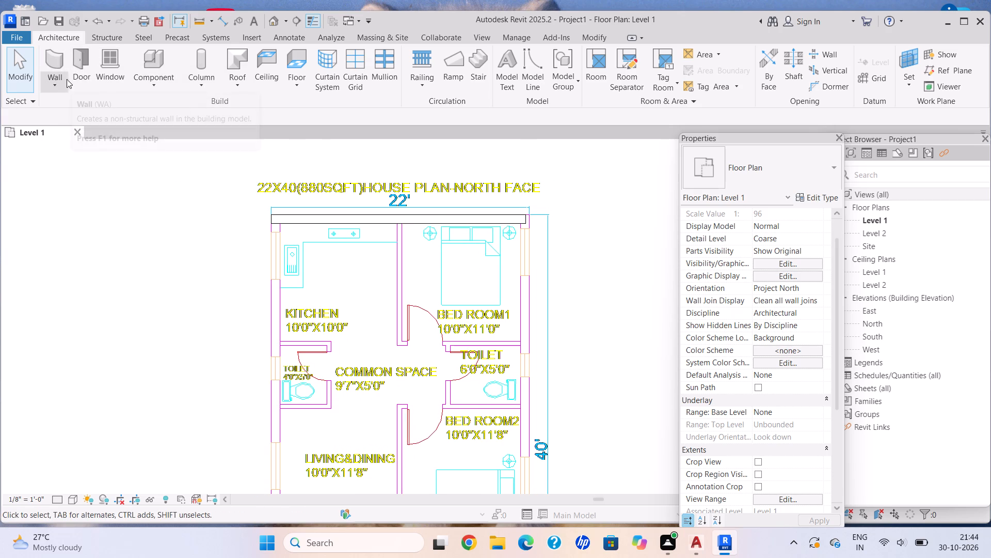
left_click(53, 82)
left_click(68, 102)
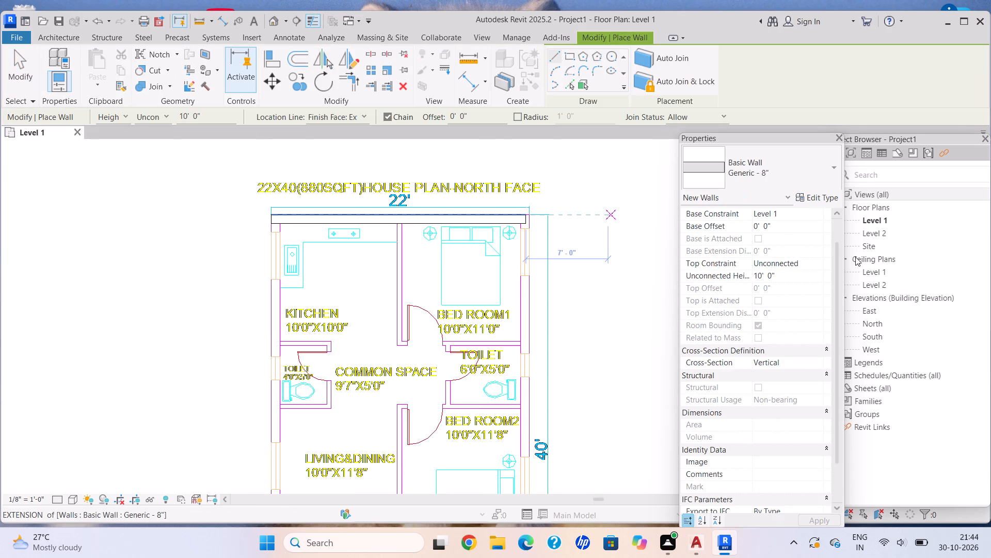
left_click(792, 178)
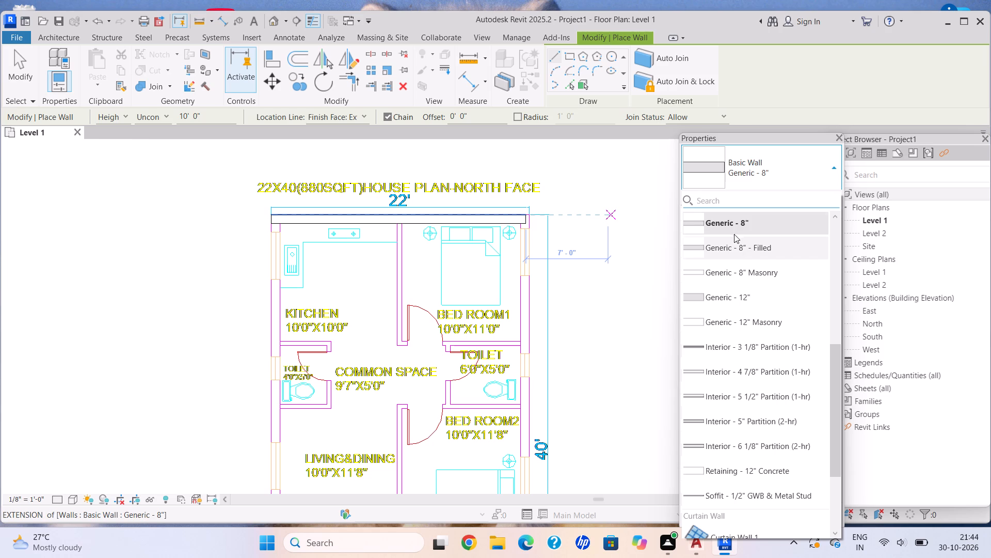
left_click(733, 230)
scroll(509, 216, "up", 6)
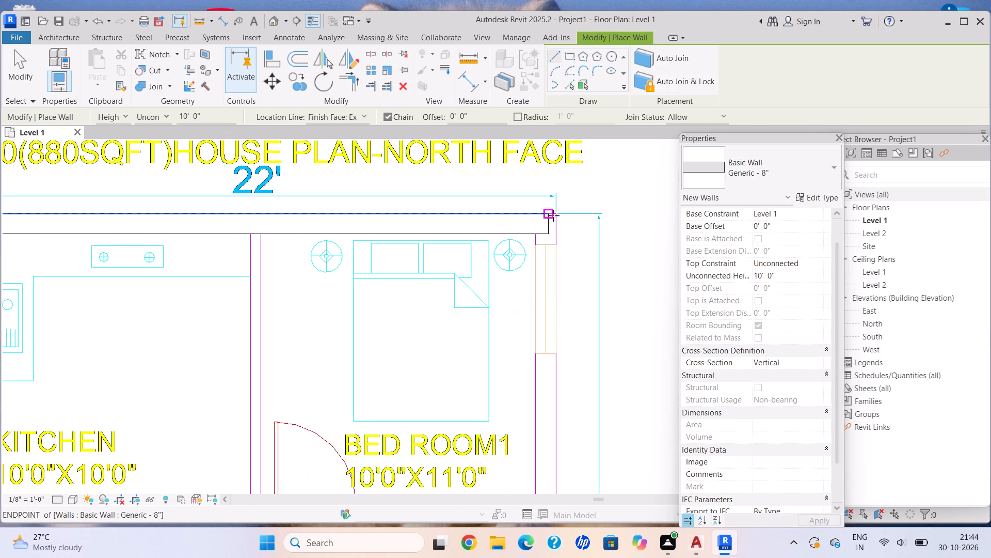
left_click(555, 213)
middle_click_drag(582, 396, 573, 221)
scroll(576, 350, "down", 8)
middle_click_drag(575, 384, 572, 336)
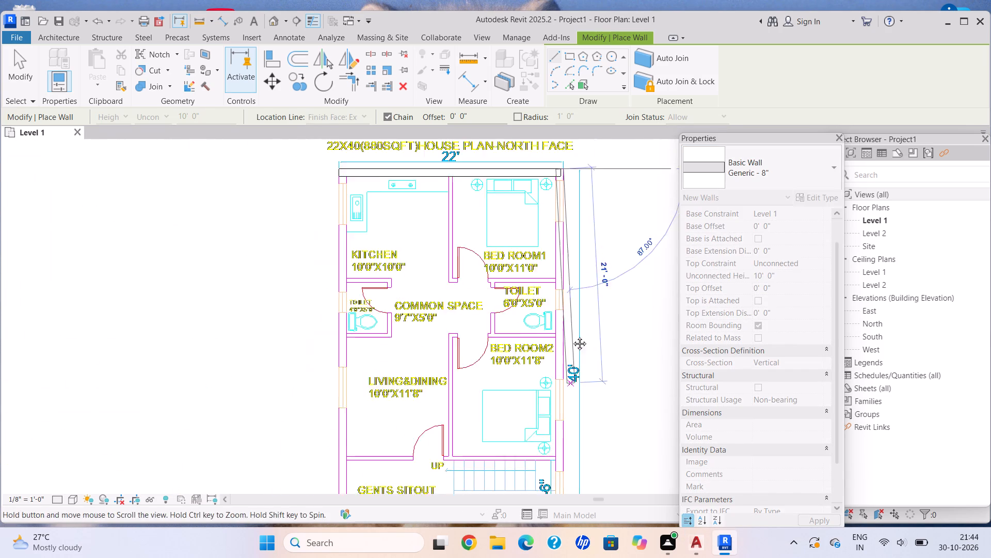
middle_click_drag(572, 336, 570, 161)
scroll(572, 336, "down", 2)
scroll(563, 269, "up", 13)
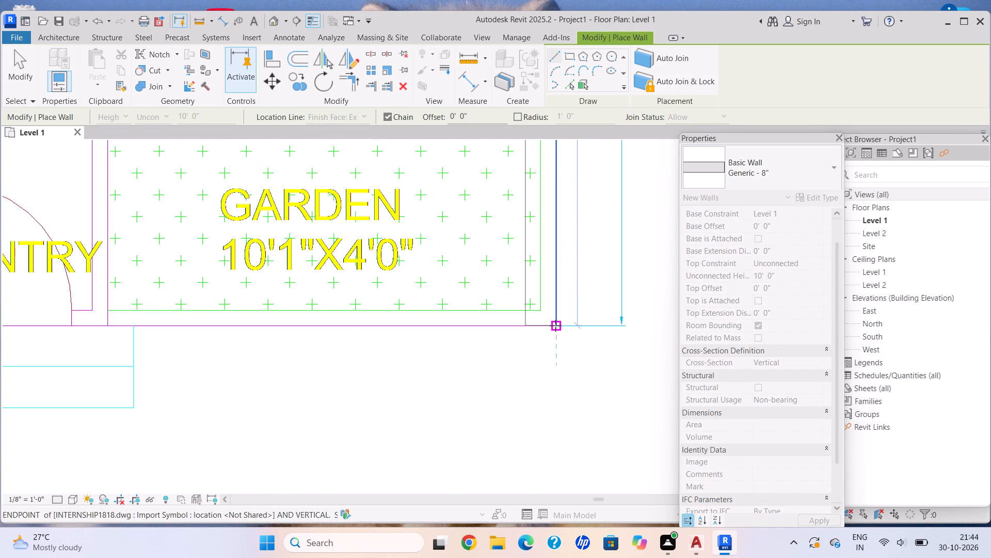
left_click(555, 326)
Continue the exterior wall along the garden and entry side to the outer corner of the gents sitout.
scroll(364, 300, "down", 5)
middle_click_drag(364, 300, 558, 308)
scroll(123, 291, "down", 1)
middle_click_drag(123, 291, 397, 351)
scroll(444, 398, "up", 8)
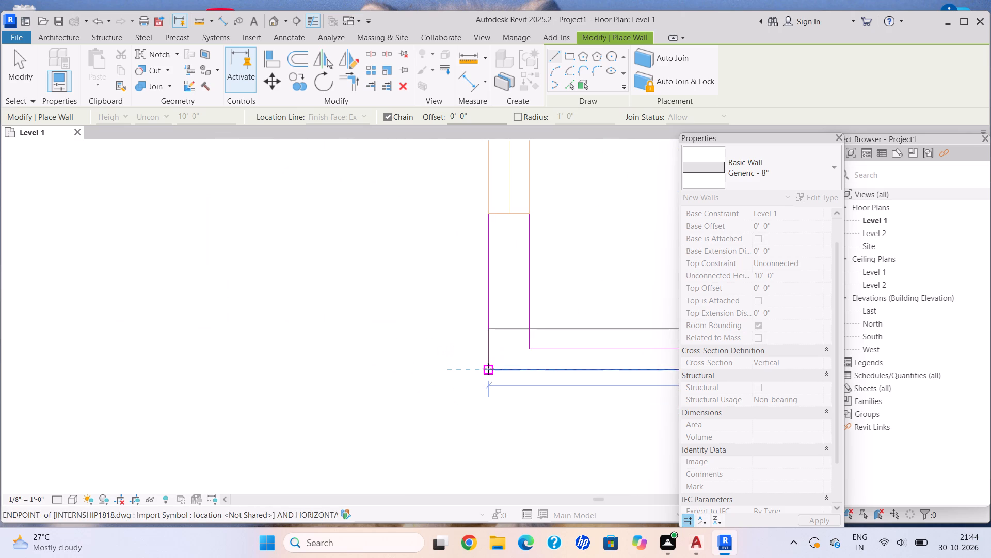
left_click(491, 369)
Close the exterior wall loop along the gents sitout, living and kitchen side up to the kitchen's outer corner.
middle_click_drag(485, 222, 471, 436)
scroll(442, 219, "down", 4)
middle_click_drag(442, 212, 451, 355)
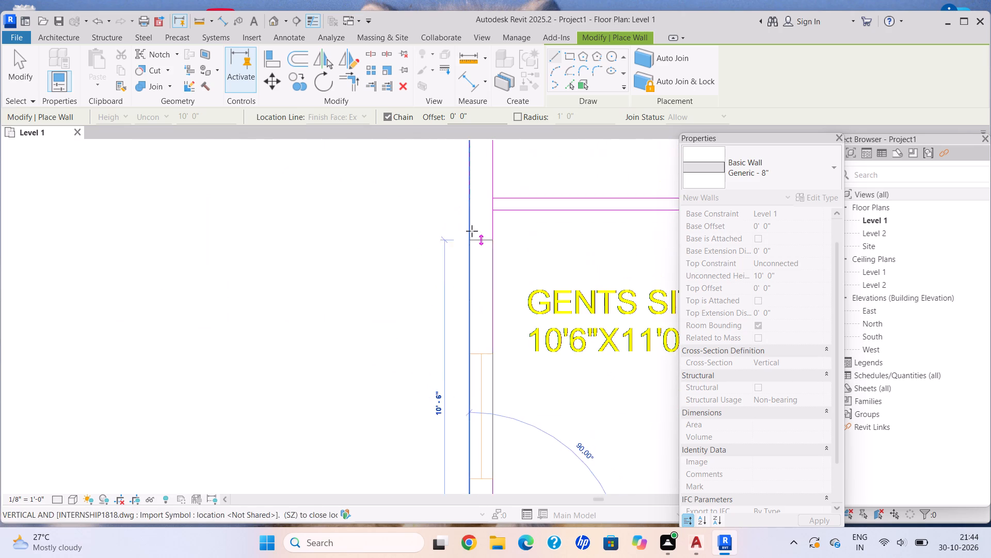
scroll(472, 230, "down", 3)
middle_click_drag(471, 223, 523, 423)
middle_click_drag(517, 133, 520, 388)
scroll(545, 193, "down", 4)
middle_click_drag(545, 193, 555, 451)
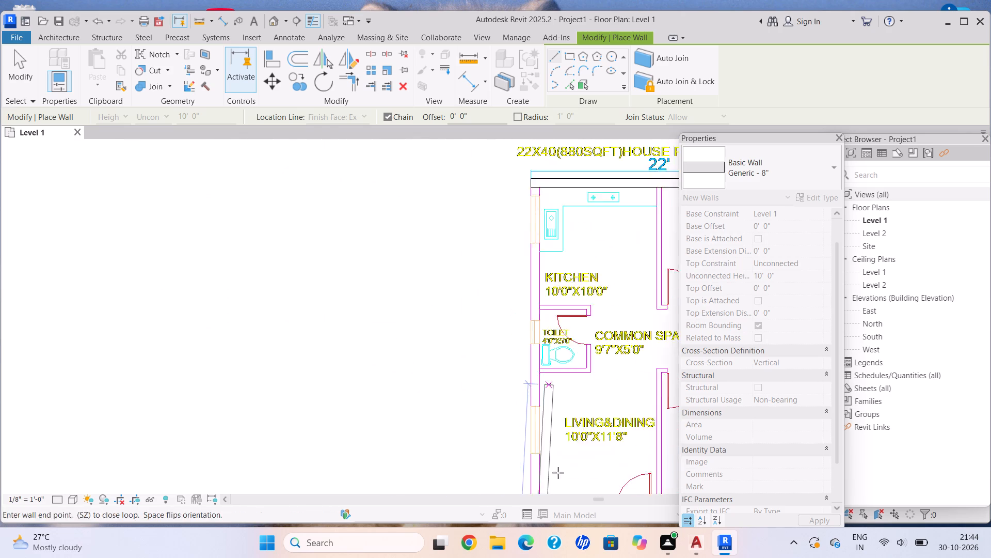
scroll(547, 258, "up", 8)
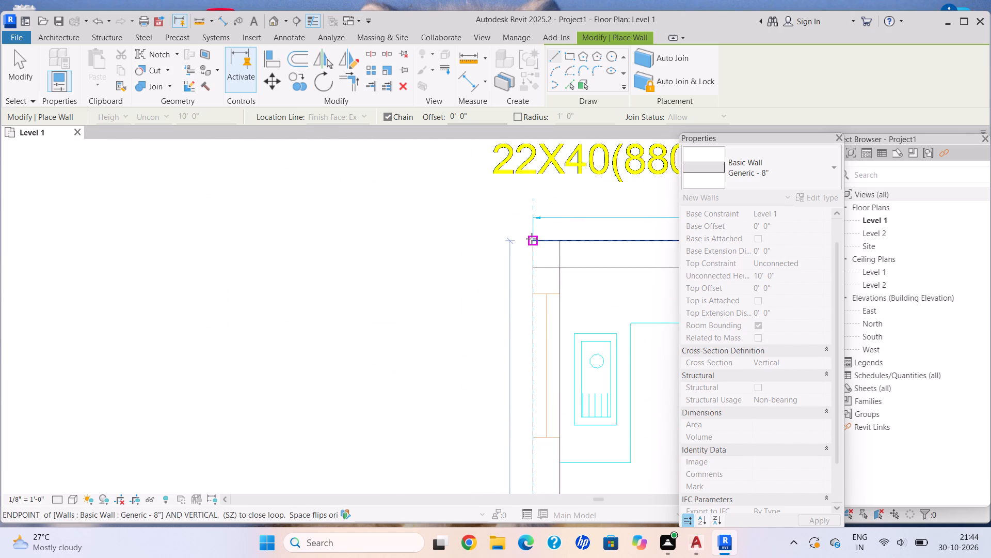
left_click(534, 240)
key("Escape")
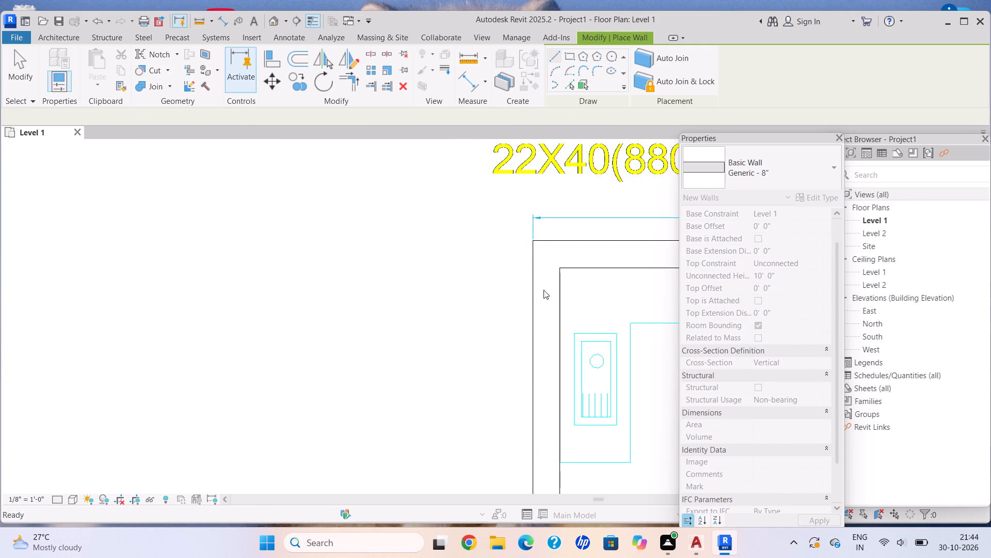
Choose the Generic - 5" type for new walls and set its structure layer thickness to 4.5".
scroll(551, 335, "down", 7)
middle_click_drag(549, 332, 343, 212)
scroll(386, 302, "down", 6)
middle_click_drag(387, 302, 434, 327)
middle_click_drag(443, 333, 460, 341)
scroll(487, 266, "up", 4)
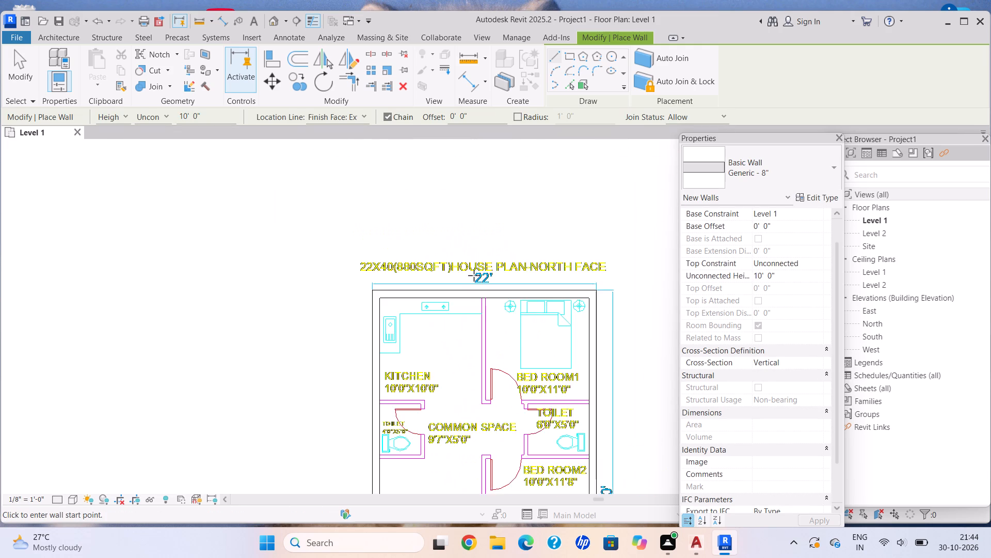
scroll(474, 275, "up", 1)
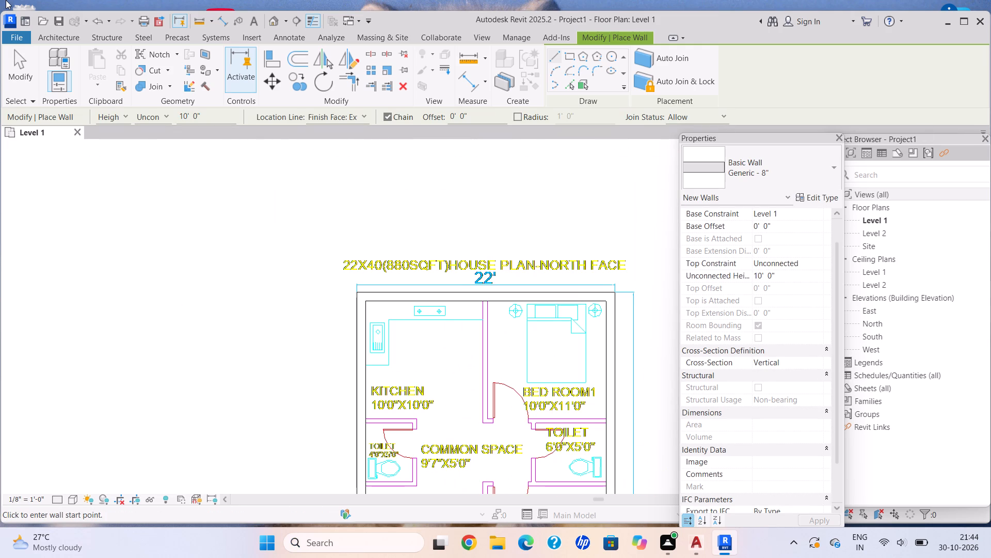
left_click(54, 39)
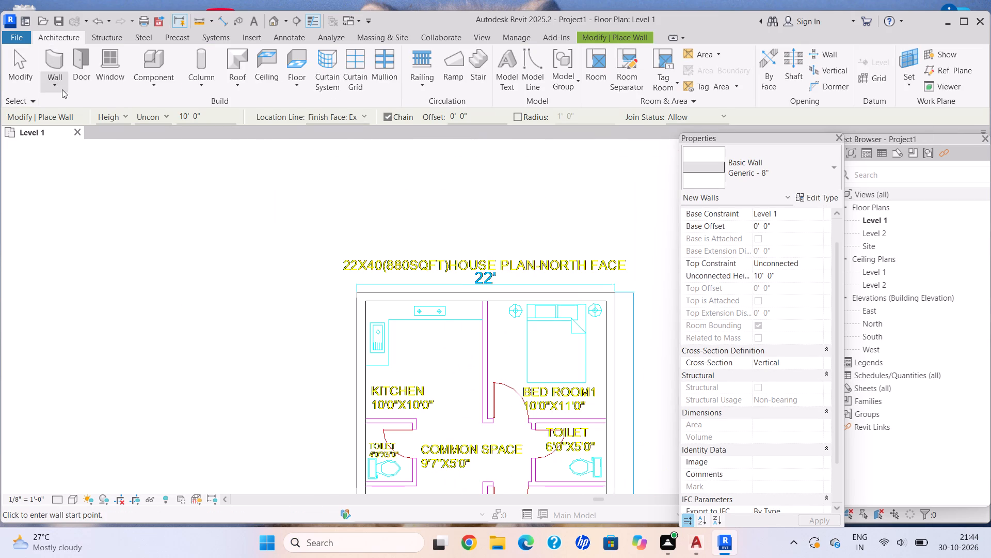
left_click(62, 89)
left_click(85, 107)
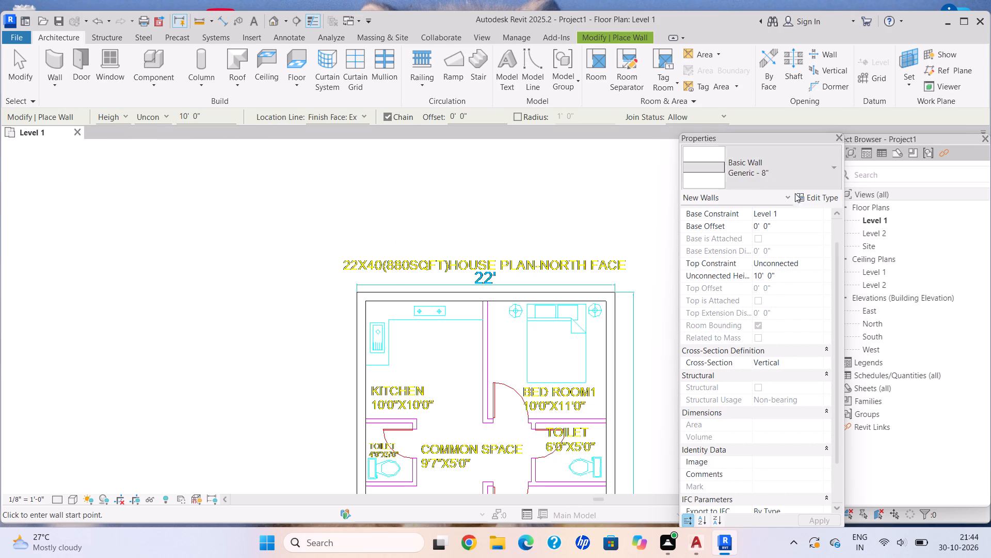
left_click(807, 191)
left_click(785, 175)
left_click(982, 78)
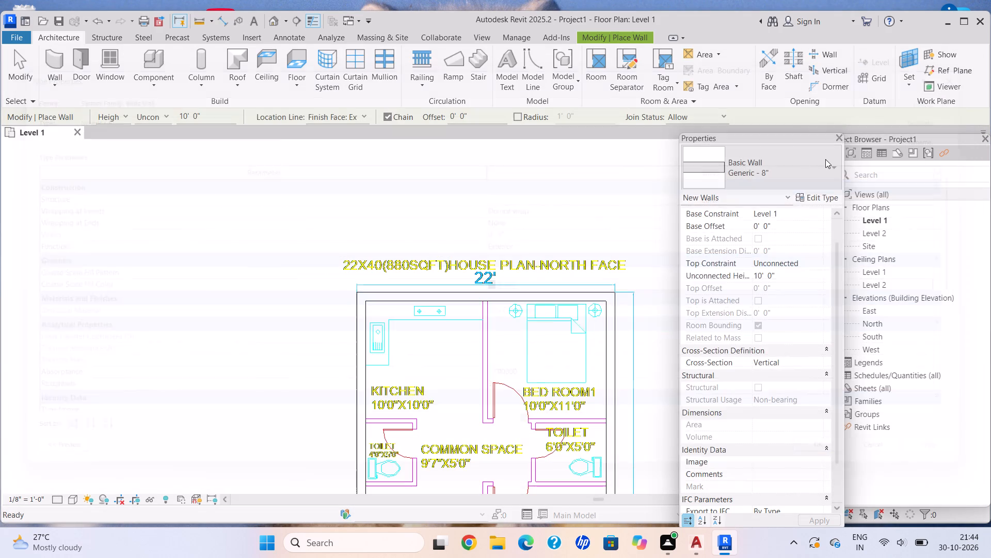
left_click(804, 157)
scroll(758, 267, "up", 2)
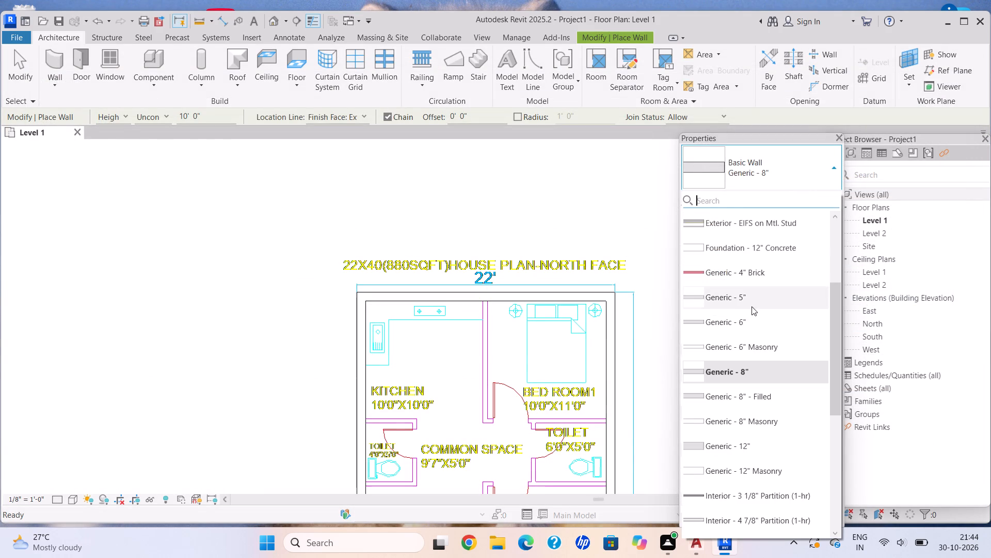
left_click(747, 296)
left_click(819, 191)
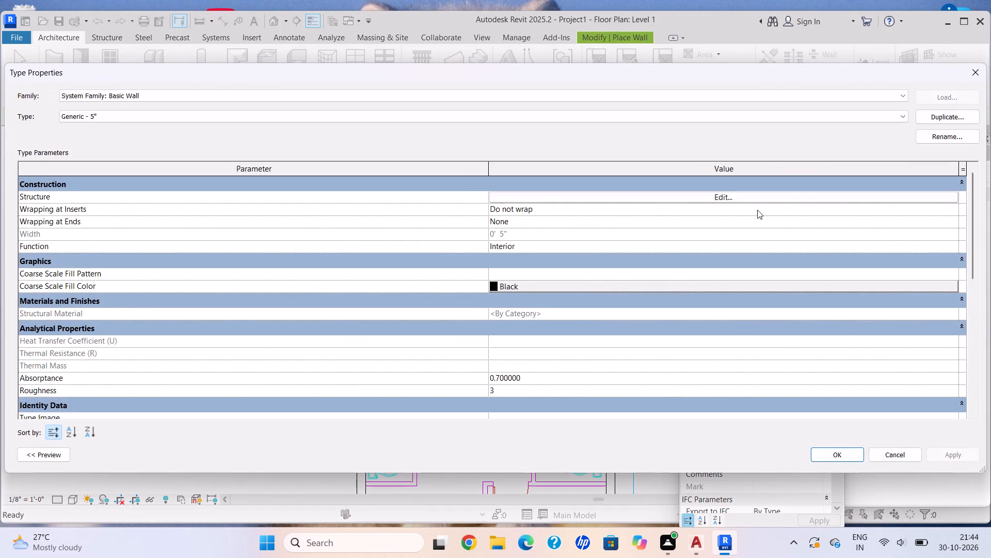
left_click(732, 200)
left_click(503, 193)
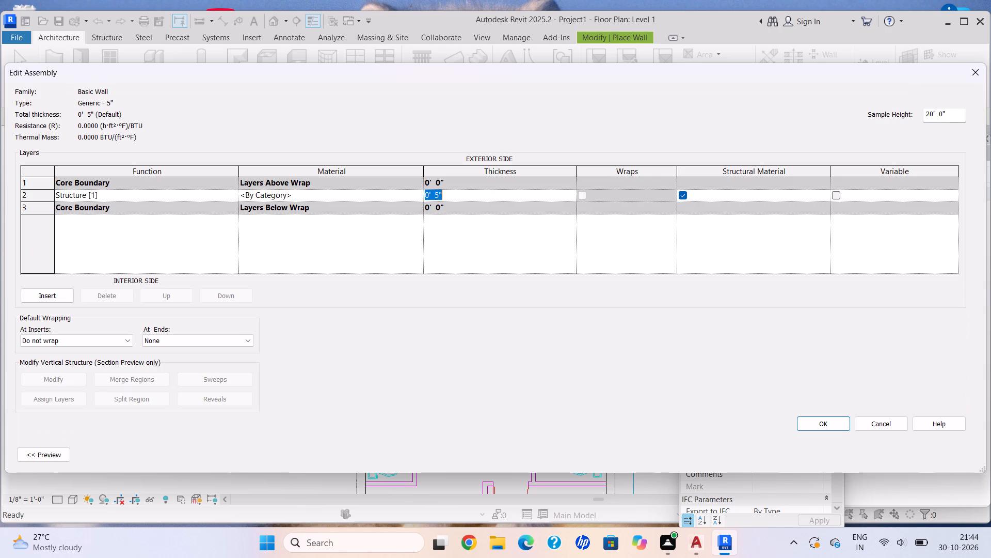
key("BackSpace")
type("4.5")
key("shift+quotedbl")
key("Return")
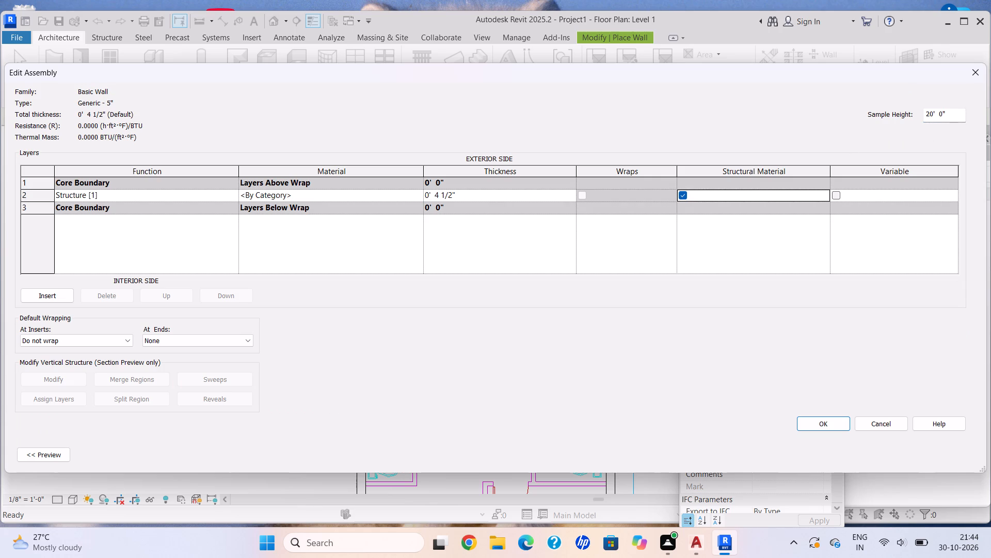
Set the wall assembly's sample height to 10' and accept the Generic - 5" type changes.
left_click(952, 118)
key("BackSpace")
key("BackSpace")
key("BackSpace")
key("BackSpace")
key("BackSpace")
key("BackSpace")
key("BackSpace")
key("BackSpace")
key("BackSpace")
key("BackSpace")
key("BackSpace")
key("BackSpace")
key("BackSpace")
key("BackSpace")
key("BackSpace")
key("BackSpace")
key("4")
key("BackSpace")
key("BackSpace")
type("10'")
key("Return")
key("k")
left_click(832, 422)
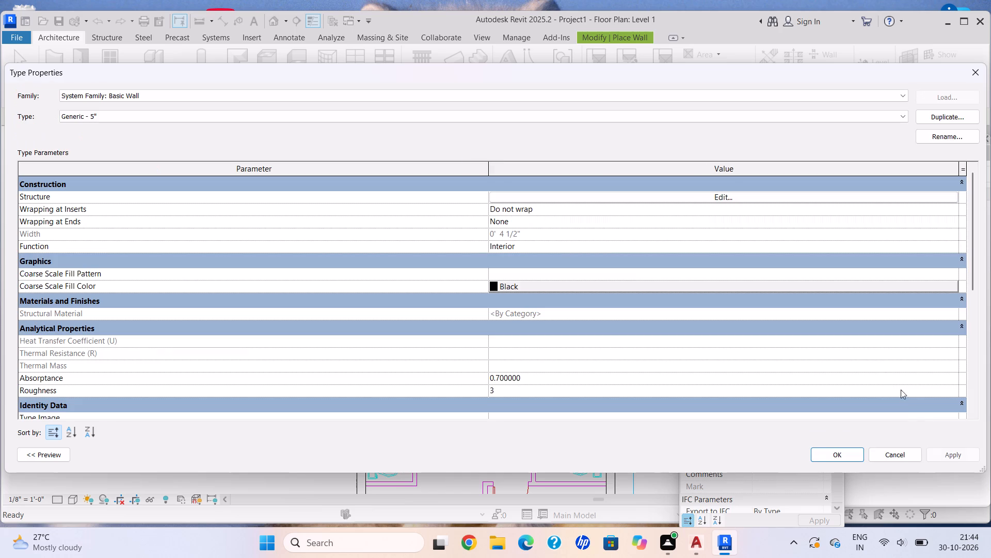
left_click(936, 452)
left_click(837, 450)
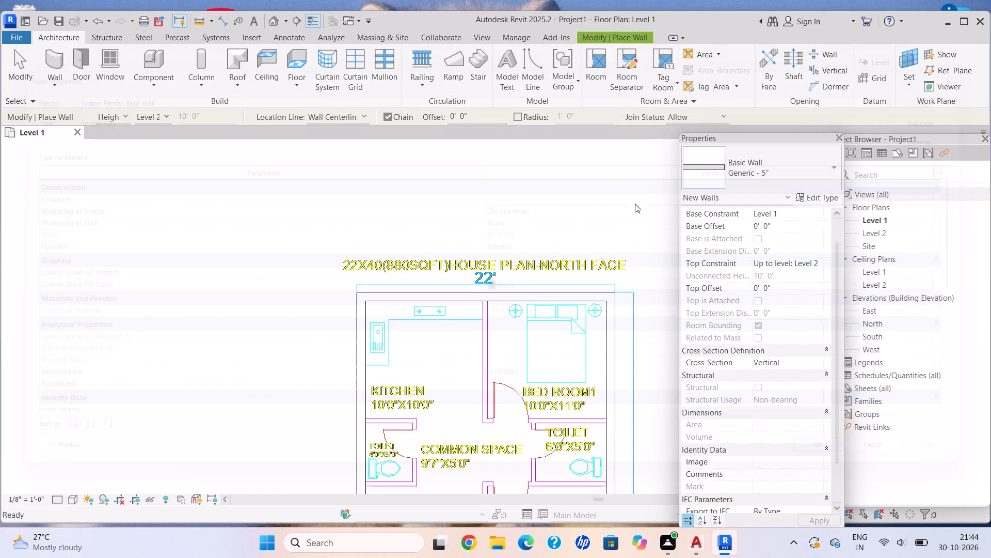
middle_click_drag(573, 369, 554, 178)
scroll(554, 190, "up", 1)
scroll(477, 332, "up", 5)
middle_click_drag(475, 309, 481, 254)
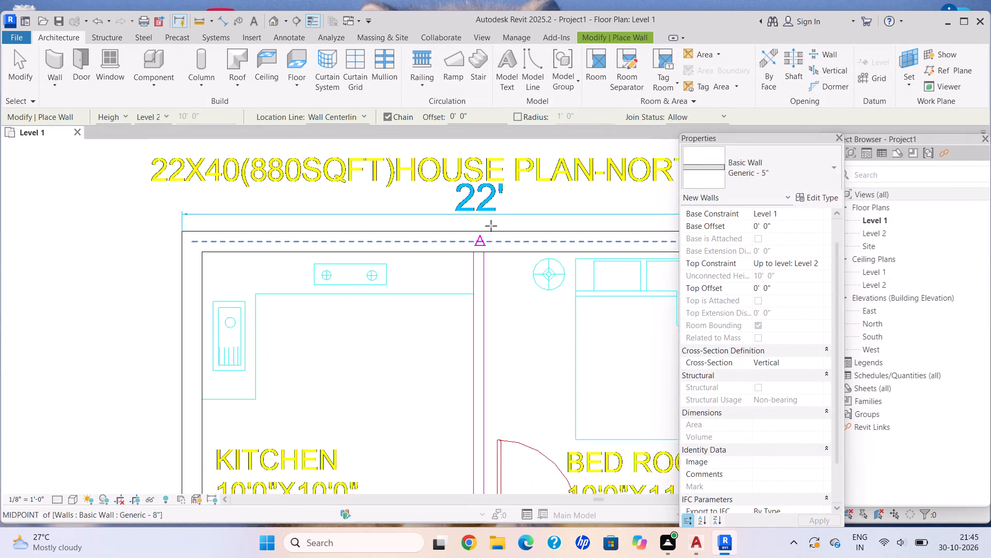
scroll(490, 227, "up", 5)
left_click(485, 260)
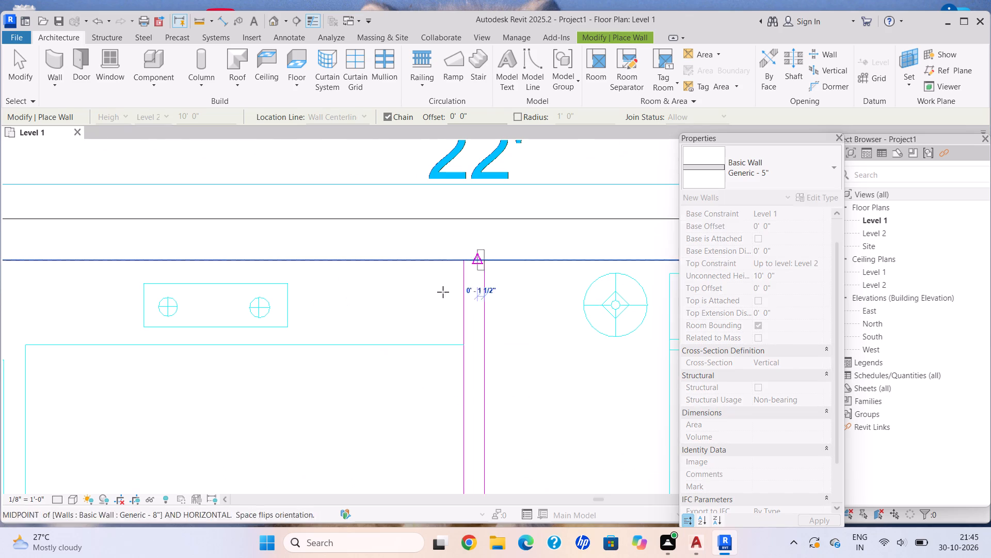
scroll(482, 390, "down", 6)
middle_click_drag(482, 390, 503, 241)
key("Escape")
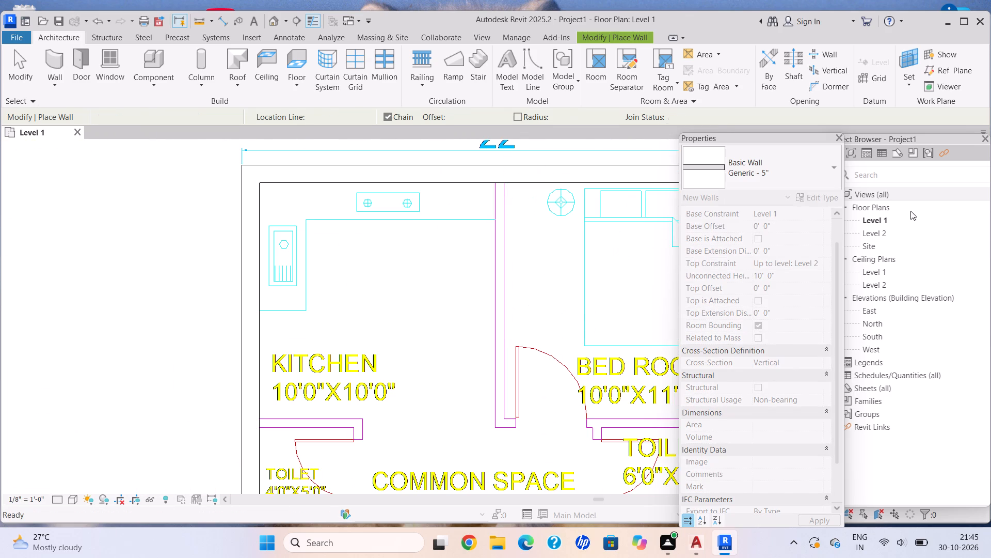
Draw the partition between the kitchen and Bed Room 1 with the location line set to Finish Face: Exterior.
scroll(990, 251, "up", 5)
left_click(818, 224)
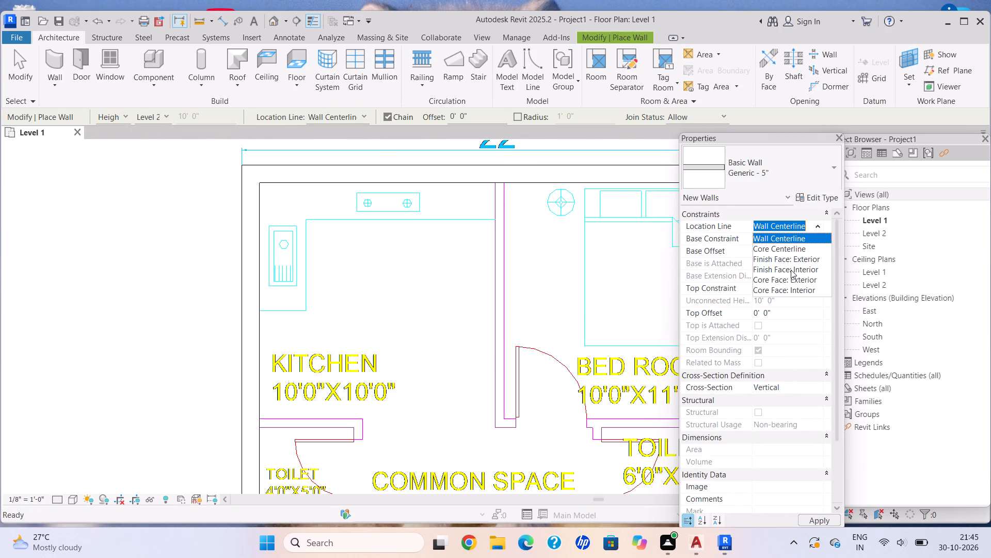
left_click(793, 258)
scroll(471, 172, "up", 7)
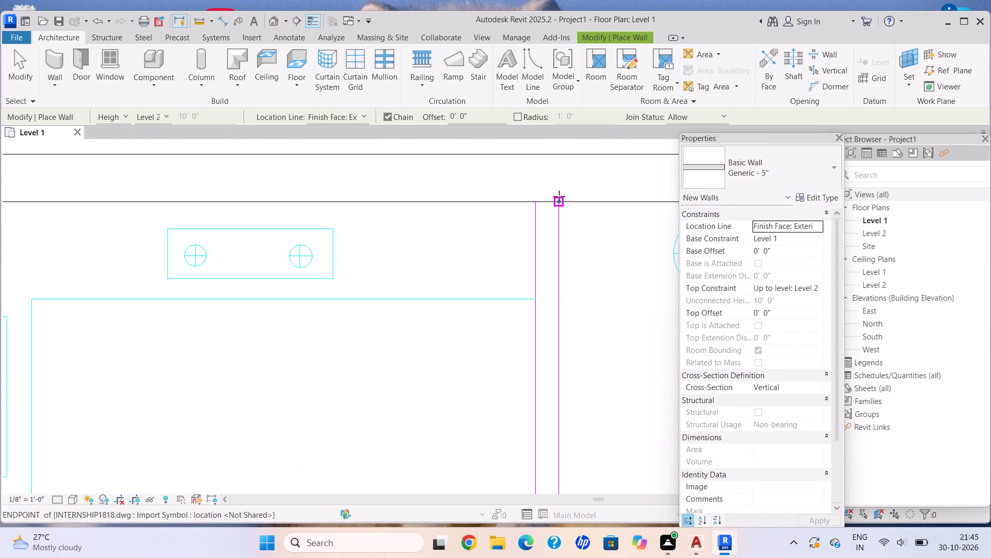
left_click(558, 200)
scroll(548, 370, "down", 6)
middle_click_drag(548, 370, 548, 192)
middle_click_drag(557, 320, 554, 190)
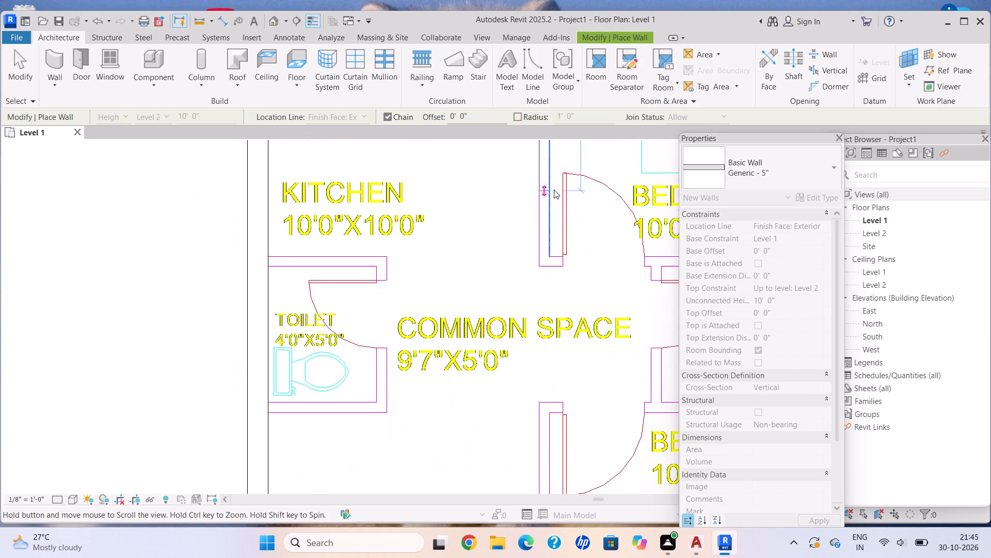
scroll(549, 256, "up", 6)
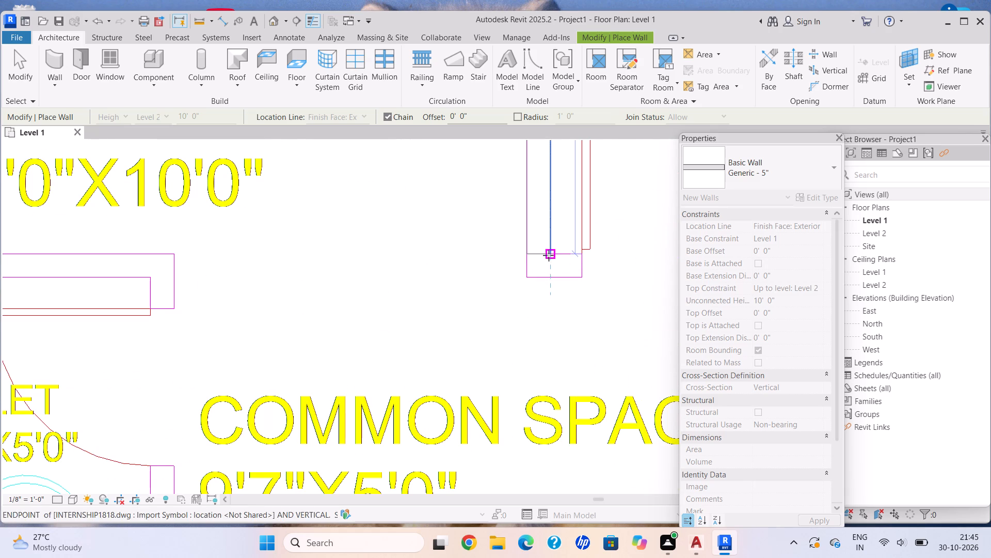
left_click(549, 253)
key("Escape")
Draw the full-width cross partition separating the kitchen and Bed Room 1 from the toilets and common space.
scroll(362, 221, "down", 3)
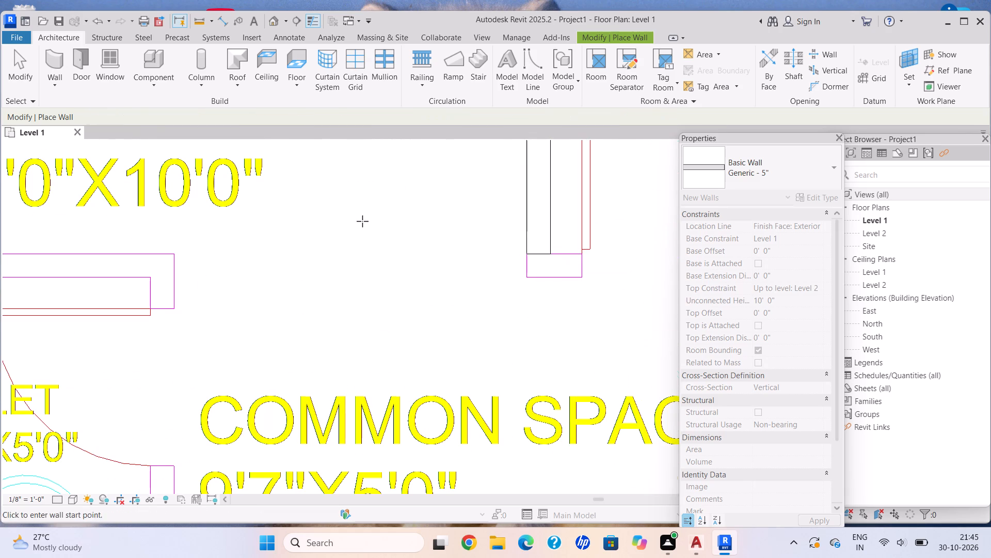
scroll(362, 221, "down", 4)
middle_click_drag(362, 221, 403, 242)
scroll(241, 250, "up", 3)
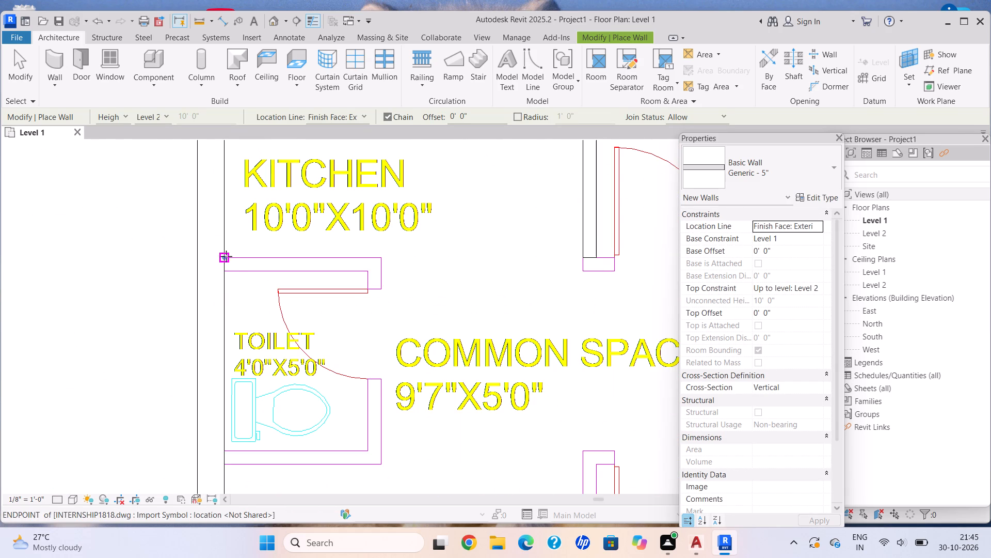
left_click(222, 256)
middle_click_drag(447, 271, 224, 215)
scroll(515, 226, "down", 4)
middle_click_drag(421, 226, 323, 225)
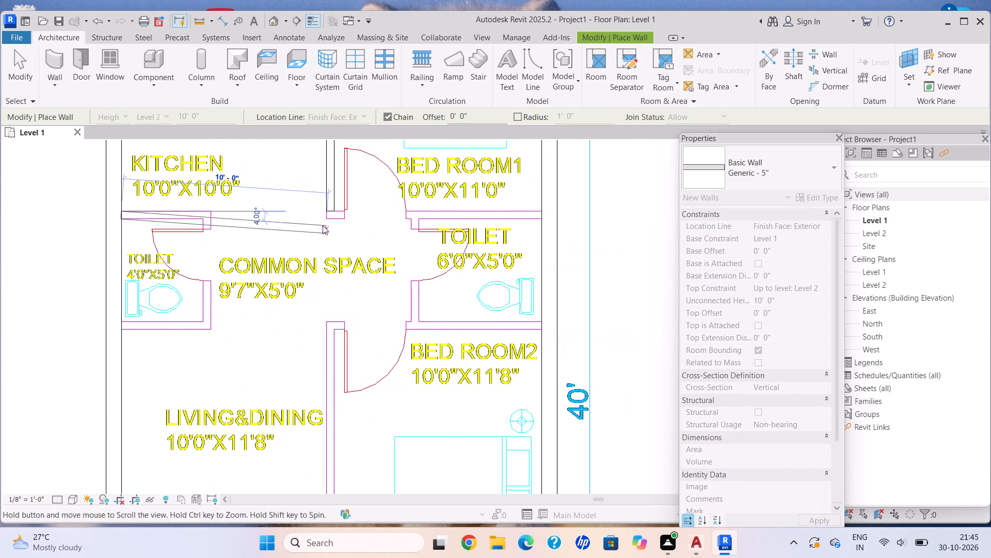
left_click(539, 213)
key("Escape")
Draw the partition between the 4'0"x5'0" toilet and the common space, down to the toilet's outer corner.
scroll(294, 235, "down", 2)
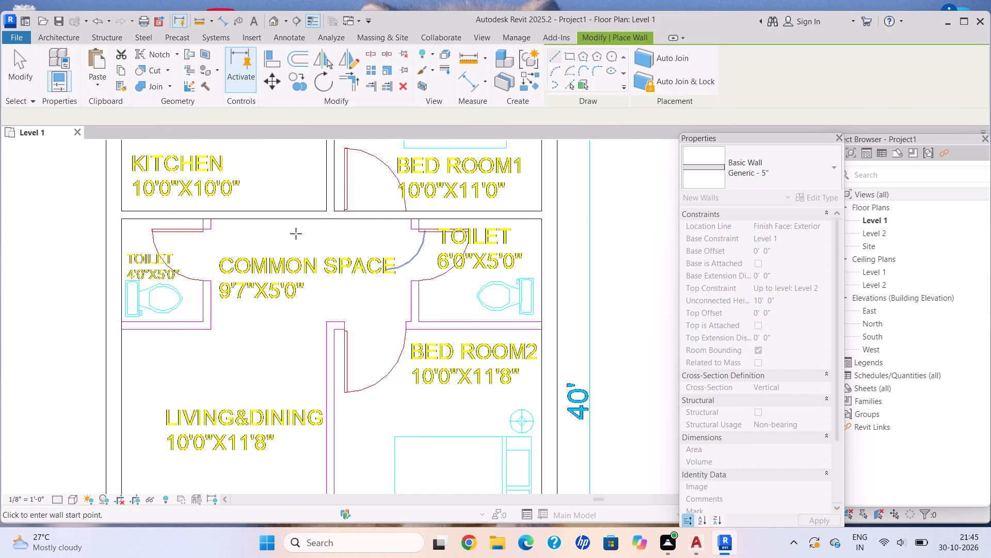
middle_click_drag(298, 233, 496, 224)
scroll(434, 201, "up", 9)
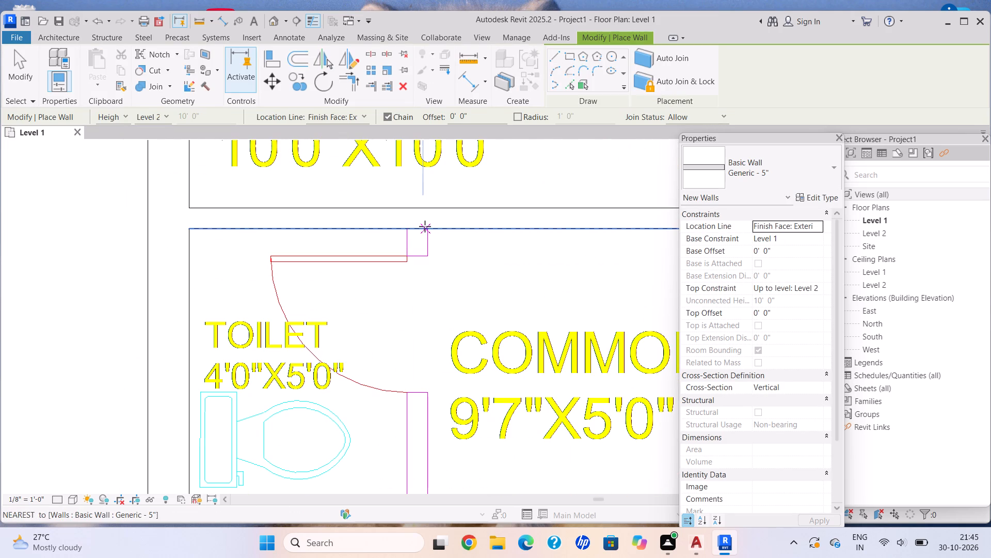
left_click(428, 231)
scroll(458, 387, "down", 5)
middle_click_drag(456, 387, 450, 221)
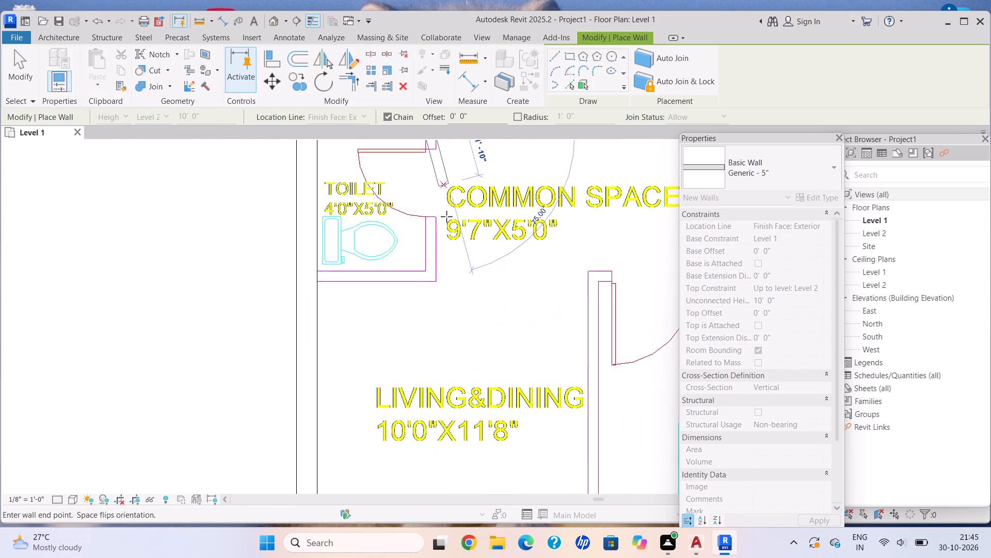
scroll(421, 286, "up", 8)
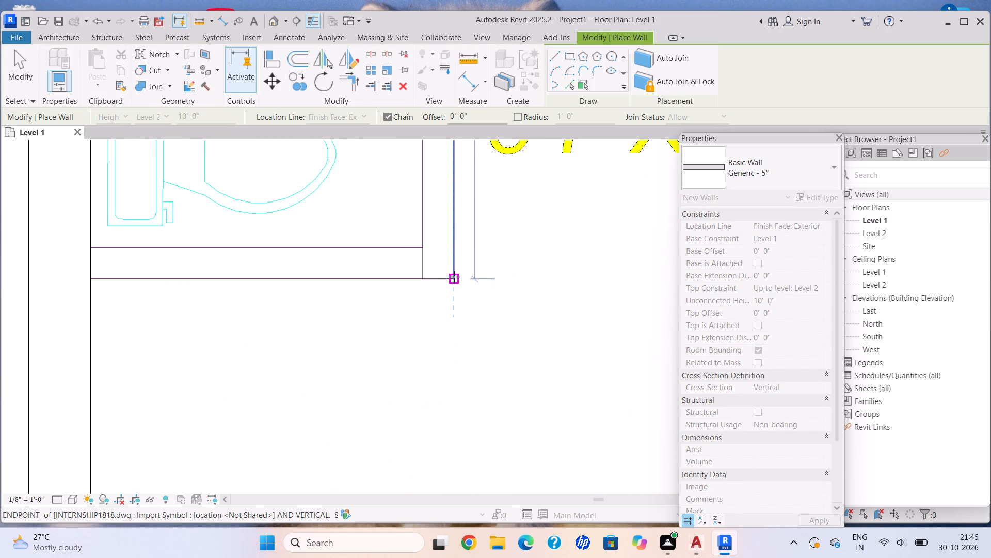
left_click(454, 277)
key("Escape")
Draw the 4'-0" partition between the small toilet and the living and dining room, starting at the exterior wall.
scroll(378, 269, "down", 6)
middle_click_drag(377, 271, 498, 306)
scroll(397, 299, "up", 3)
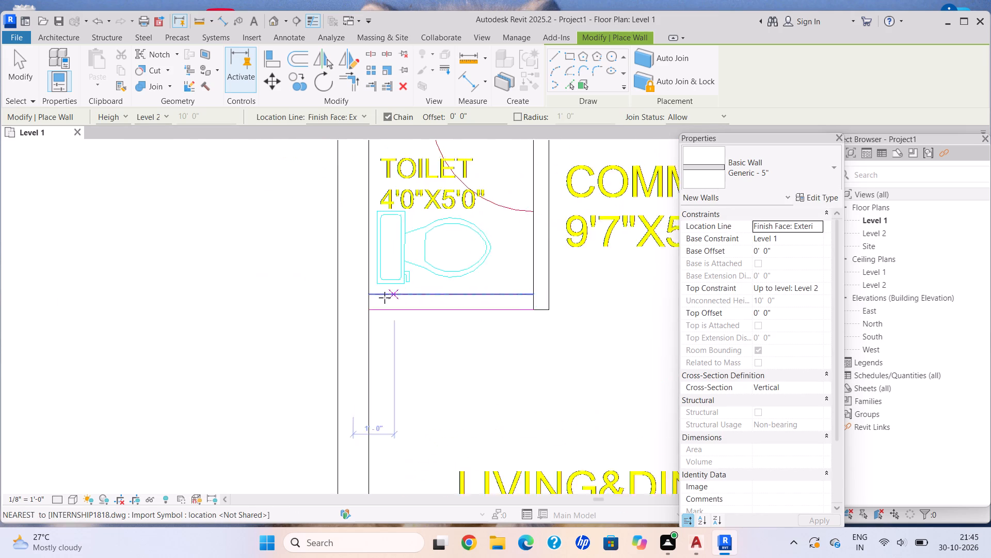
scroll(385, 298, "up", 3)
left_click(351, 290)
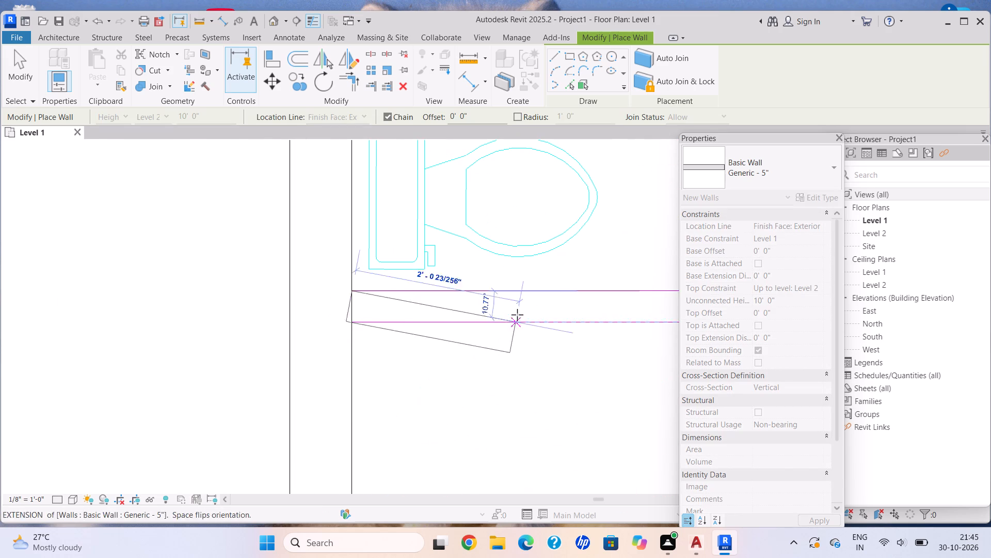
middle_click_drag(515, 296, 306, 254)
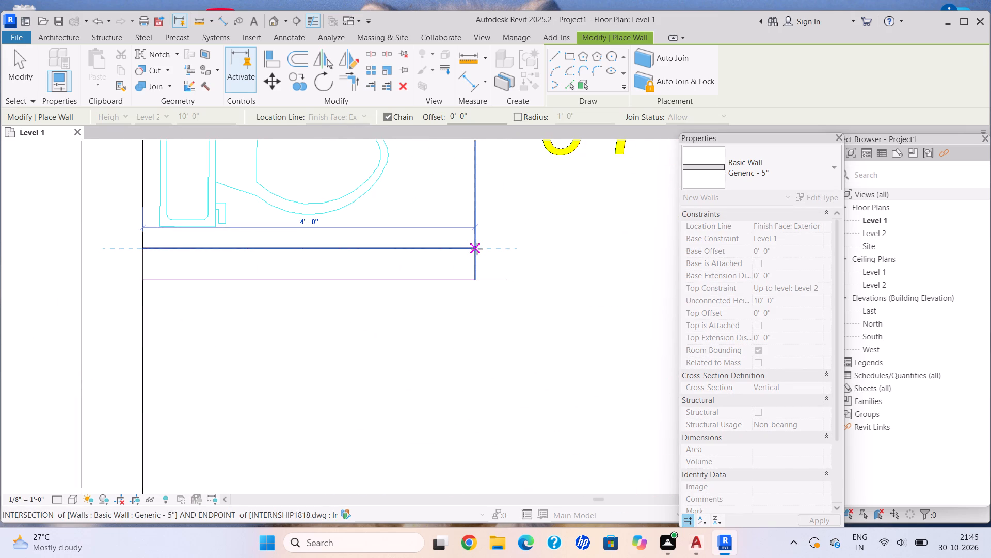
left_click(477, 249)
key("Escape")
Draw the partition between the common space and the 6'0"x5'0" toilet, down to the wall line above Bed Room 2.
scroll(500, 344, "down", 9)
middle_click_drag(491, 338, 381, 292)
middle_click_drag(378, 260, 316, 278)
scroll(316, 278, "down", 3)
middle_click_drag(414, 222, 411, 248)
scroll(457, 227, "up", 16)
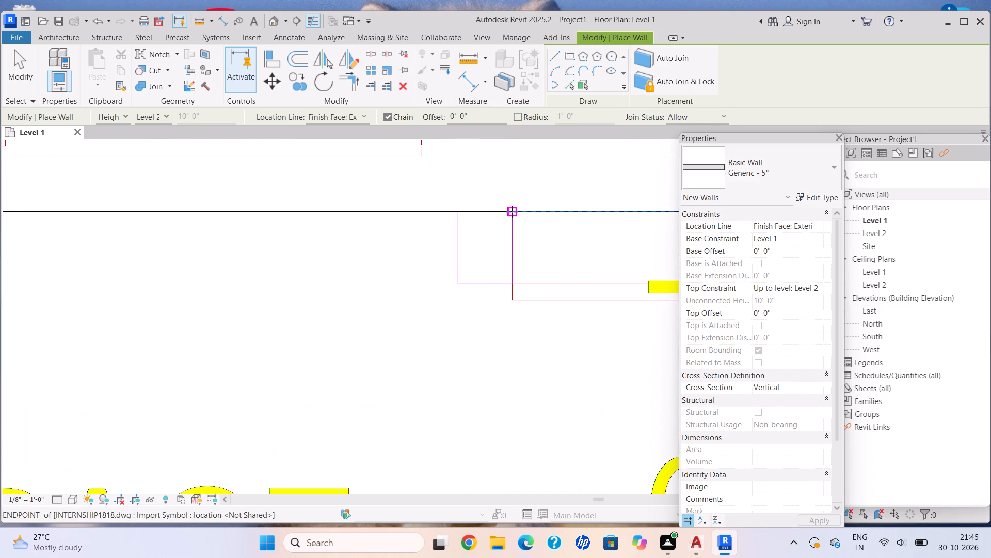
left_click(512, 212)
scroll(522, 366, "down", 7)
middle_click_drag(522, 366, 502, 222)
middle_click_drag(491, 297, 507, 196)
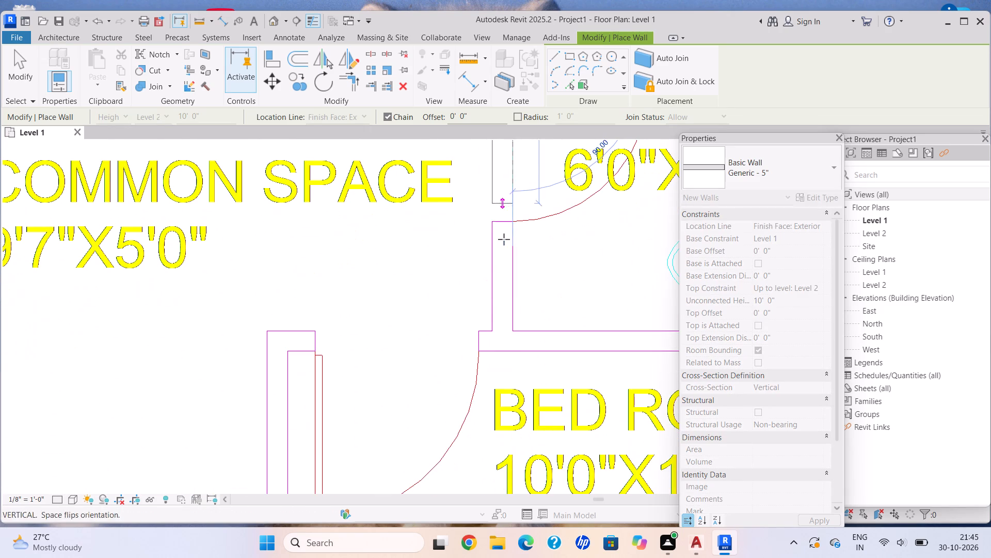
left_click(512, 330)
key("Escape")
Draw the partition separating Bed Room 2 from its adjoining toilet and common space, from the exterior wall to the living room partition line.
scroll(501, 329, "down", 5)
middle_click_drag(501, 326, 479, 250)
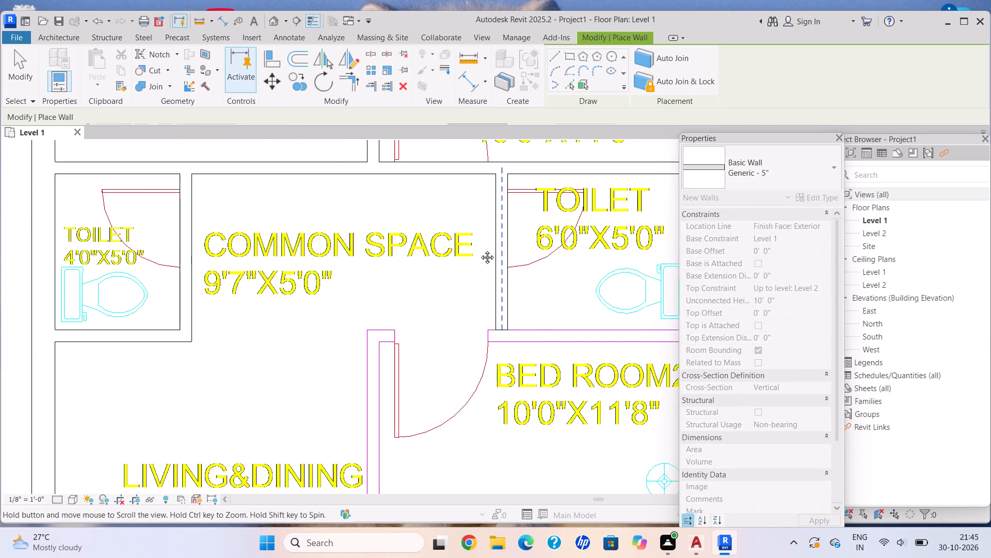
scroll(479, 250, "down", 2)
middle_click_drag(479, 250, 472, 231)
scroll(600, 246, "up", 9)
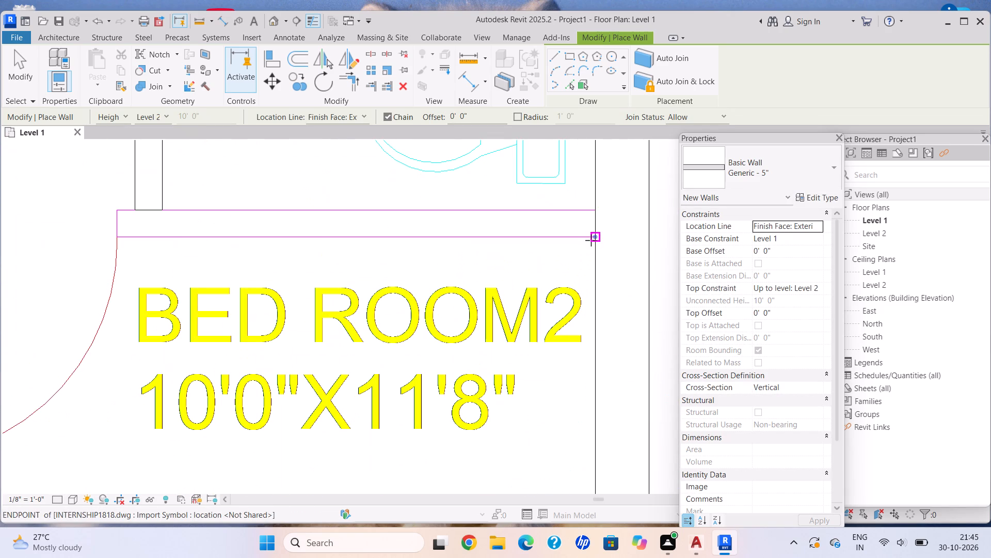
left_click(594, 237)
scroll(385, 216, "down", 4)
middle_click_drag(383, 216, 561, 259)
middle_click(564, 260)
scroll(564, 260, "down", 2)
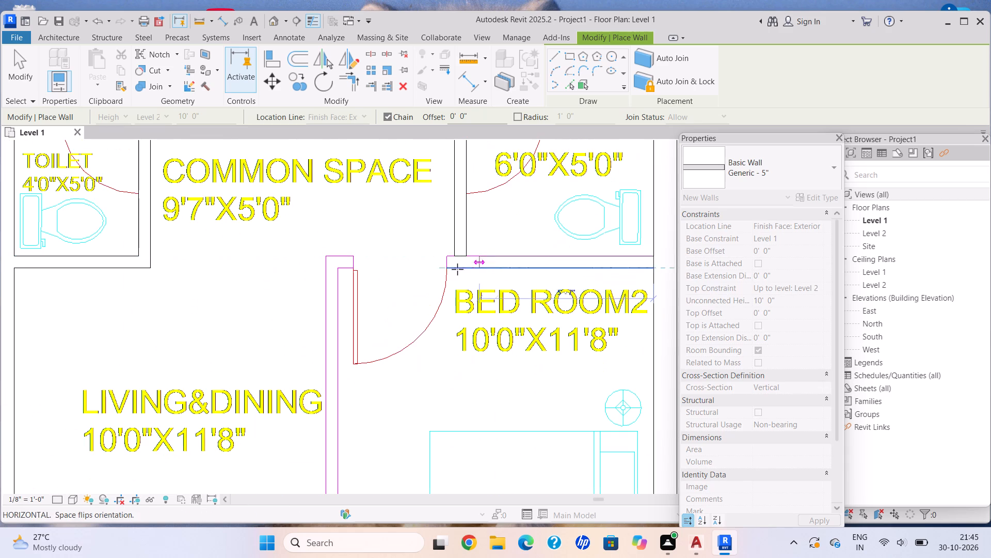
scroll(330, 264, "up", 6)
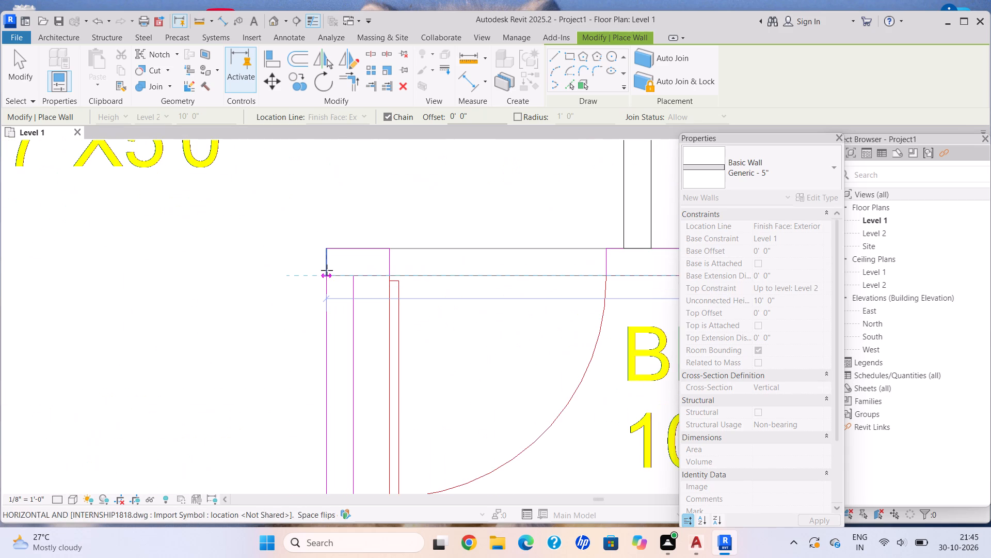
left_click(326, 276)
key("Escape")
Draw the full-width cross partition separating the living room and Bed Room 2 from the gents sitout and staircase.
scroll(382, 339, "down", 8)
middle_click_drag(382, 339, 392, 302)
middle_click_drag(426, 290, 429, 277)
middle_click_drag(450, 225, 494, 168)
scroll(501, 162, "down", 1)
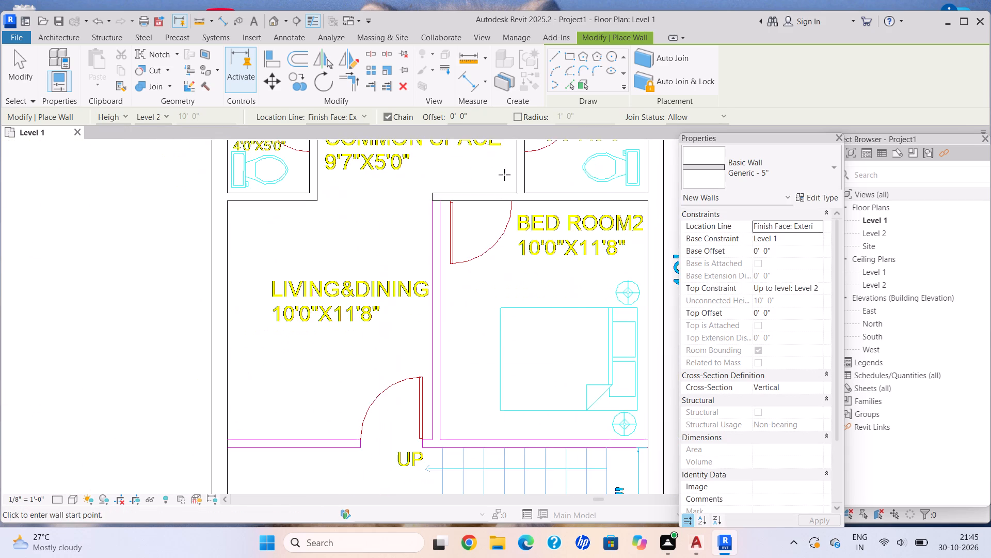
middle_click_drag(471, 348, 483, 277)
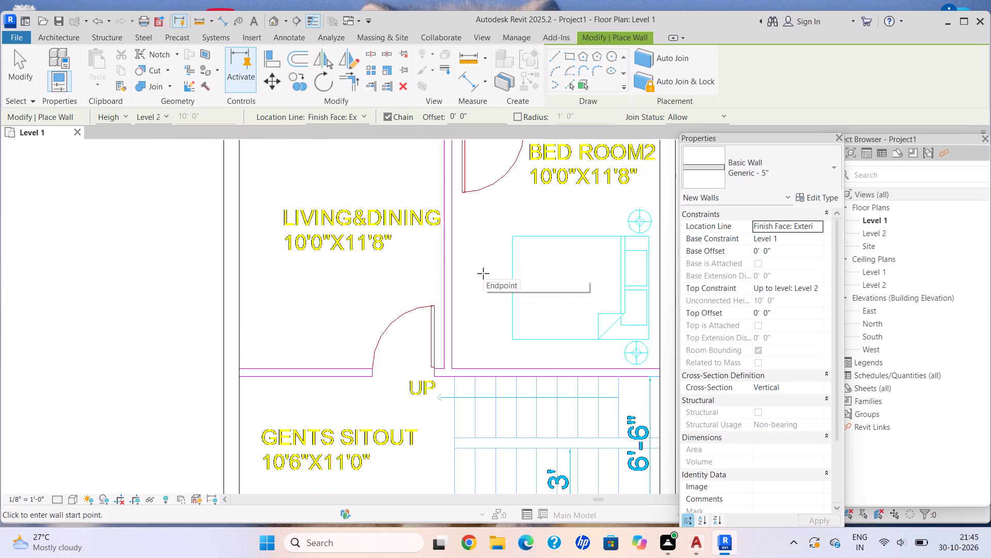
scroll(251, 360, "up", 4)
scroll(240, 361, "down", 1)
middle_click_drag(240, 361, 289, 260)
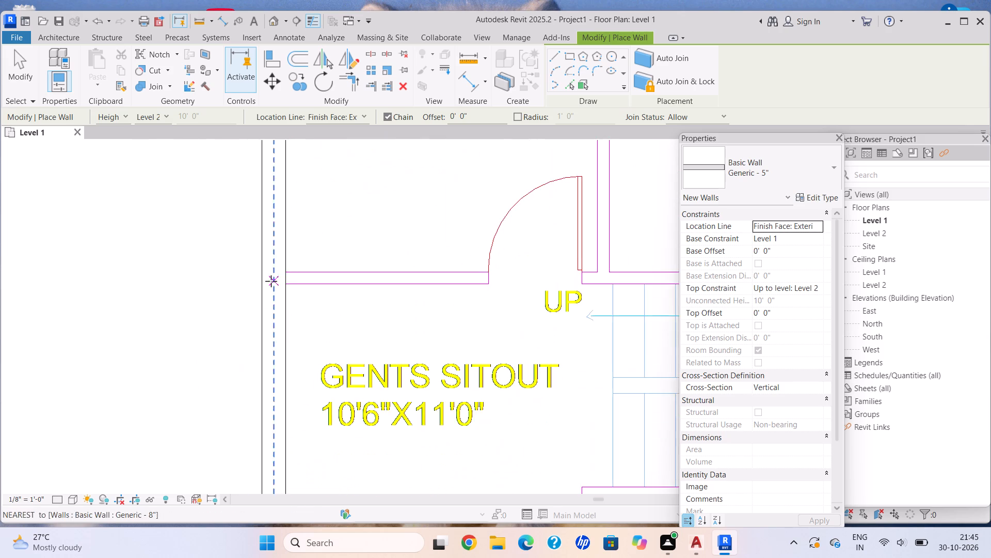
scroll(271, 281, "up", 3)
left_click(290, 263)
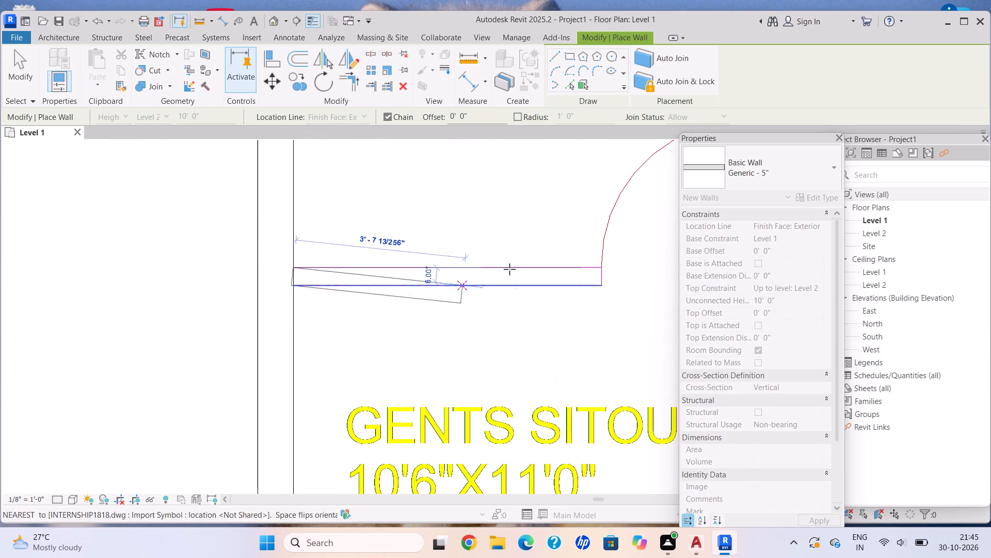
middle_click_drag(510, 269, 218, 209)
scroll(240, 213, "up", 1)
middle_click_drag(560, 217, 343, 242)
scroll(343, 242, "up", 1)
scroll(538, 251, "down", 5)
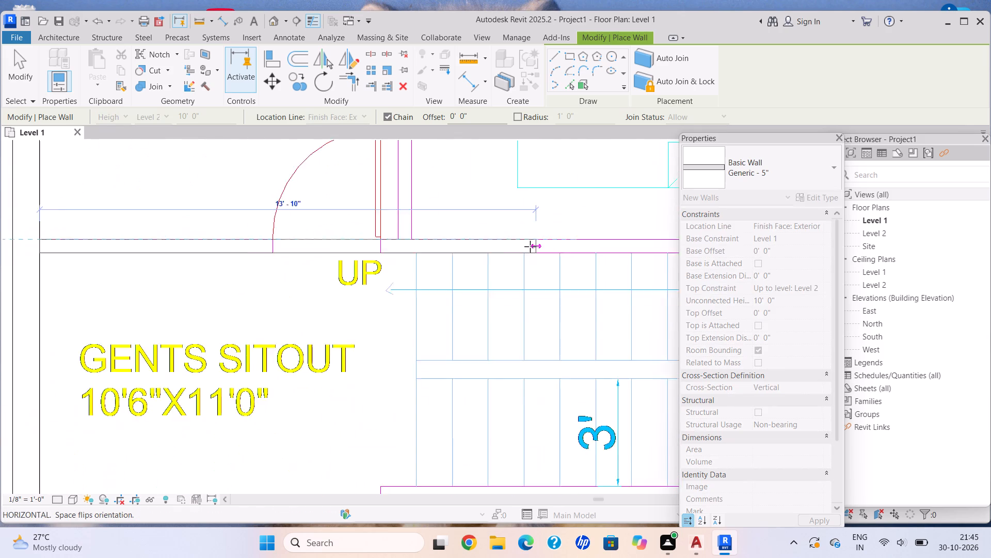
middle_click_drag(513, 244, 334, 222)
left_click(564, 219)
key("Escape")
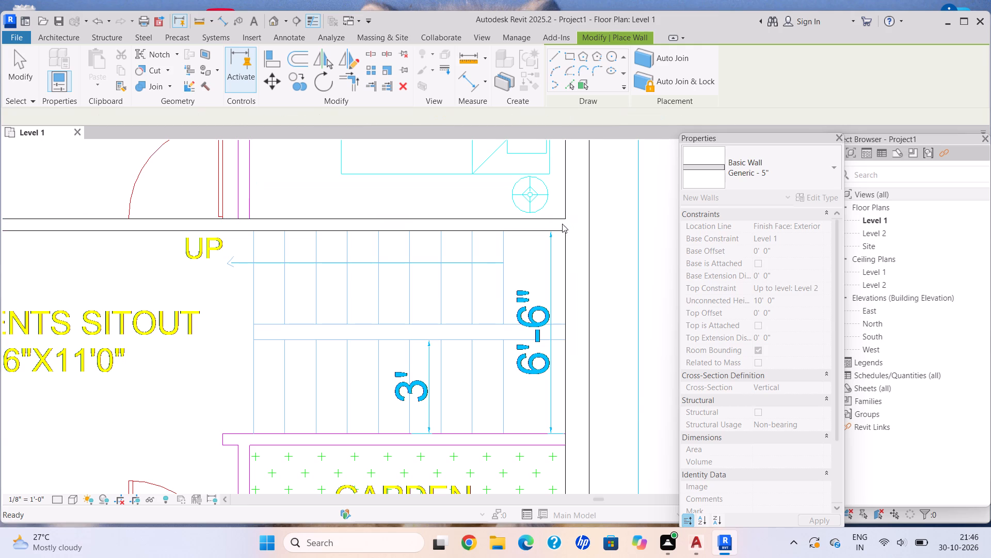
Draw the partition between the living and dining room and Bed Room 2, joining the cross partitions at both ends.
scroll(443, 273, "down", 8)
middle_click_drag(443, 268, 567, 388)
scroll(492, 379, "up", 11)
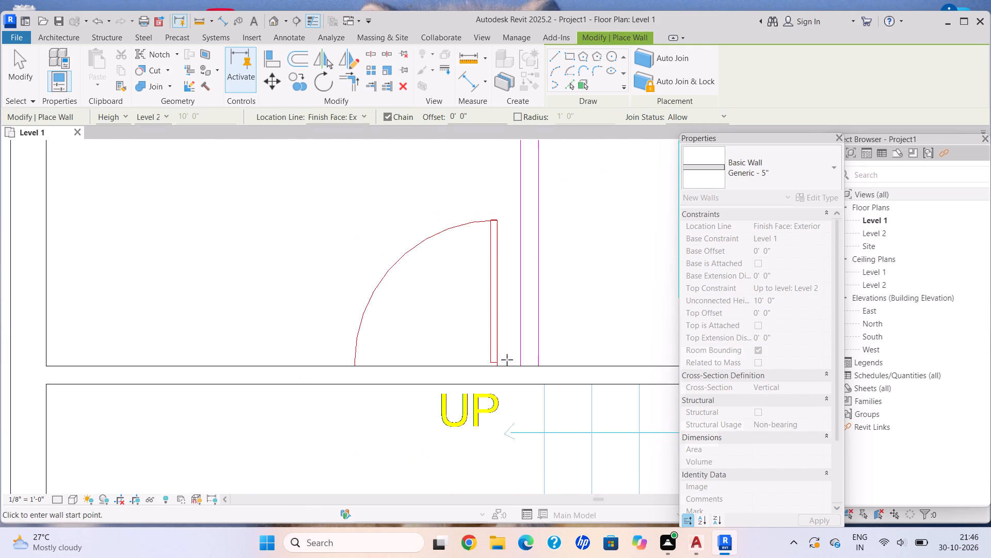
left_click(521, 366)
middle_click_drag(505, 230, 470, 380)
scroll(505, 230, "down", 4)
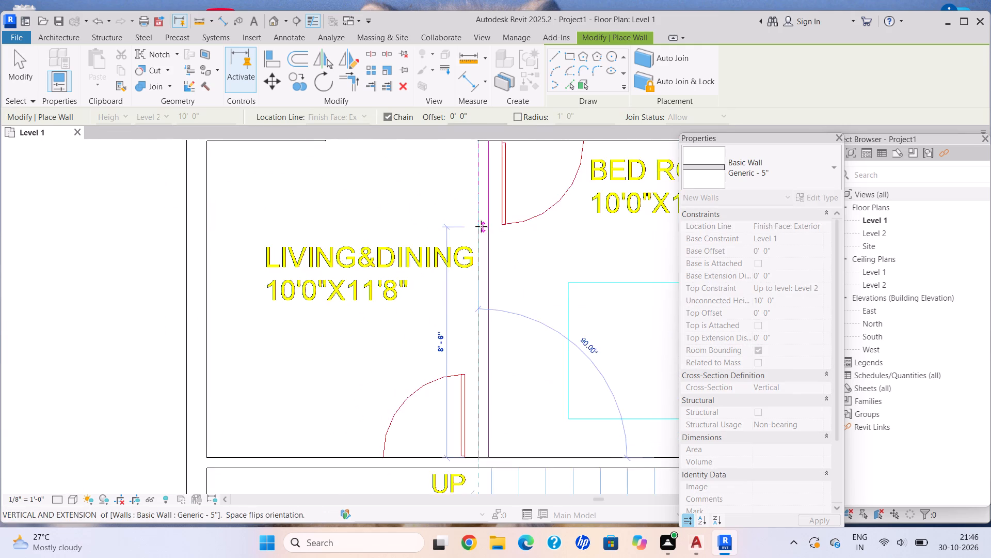
middle_click_drag(481, 226, 494, 387)
scroll(501, 308, "up", 9)
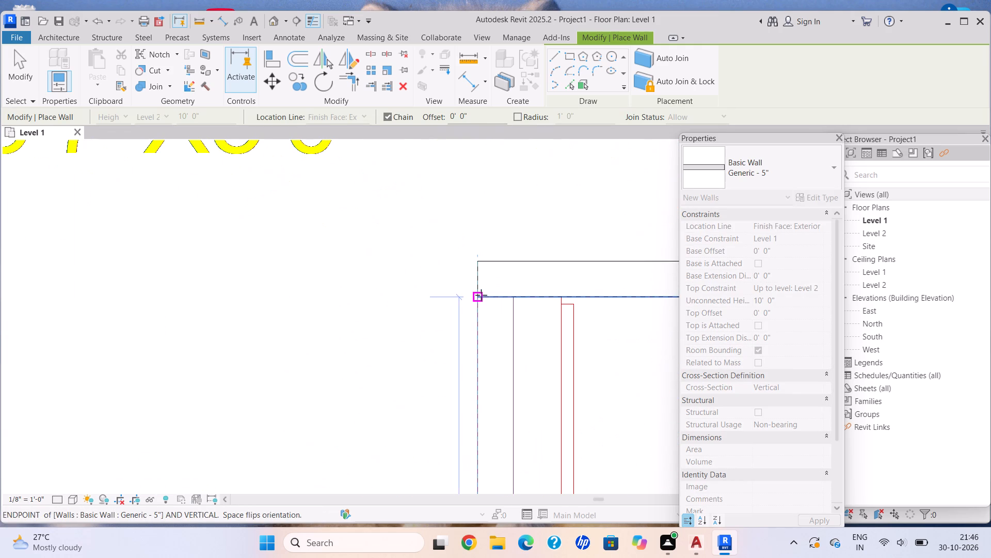
left_click(476, 295)
key("Escape")
Draw the partition between the entry and the garden, from the front exterior wall to the garden's staircase-side wall line.
scroll(541, 406, "down", 14)
middle_click_drag(562, 417, 533, 327)
scroll(545, 377, "down", 1)
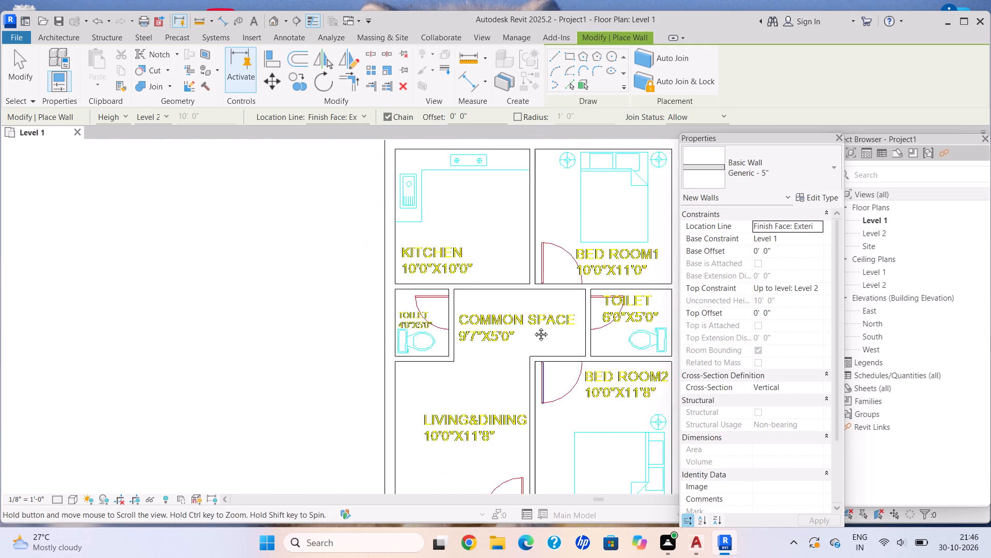
middle_click_drag(533, 327, 508, 250)
scroll(533, 327, "down", 1)
middle_click_drag(481, 343, 471, 240)
scroll(481, 355, "up", 12)
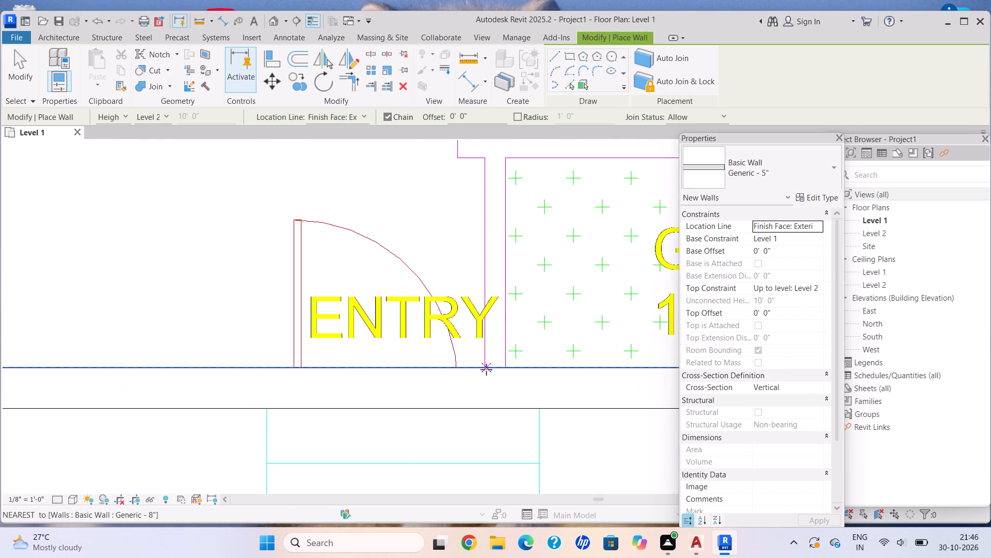
left_click(484, 366)
scroll(504, 257, "down", 1)
middle_click_drag(502, 220, 471, 344)
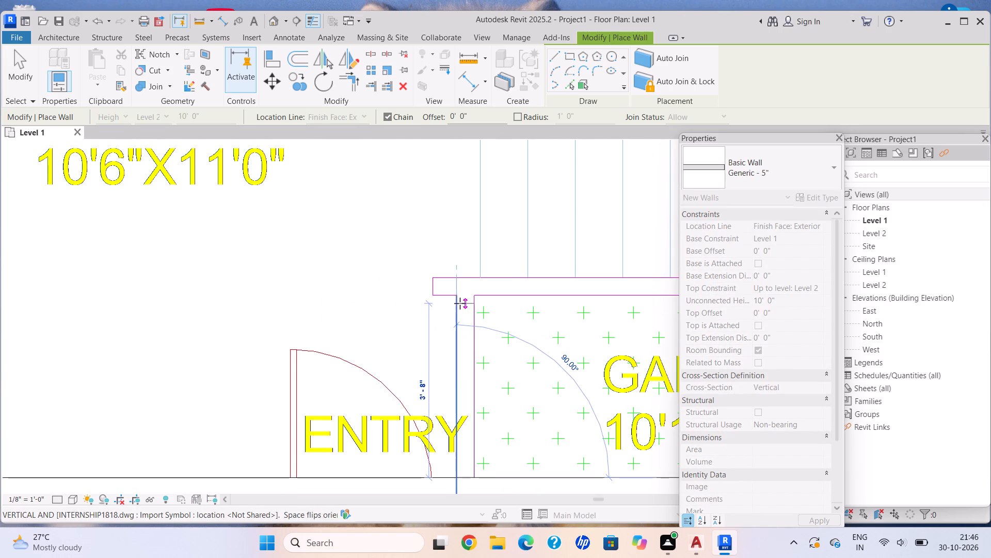
left_click(456, 297)
key("Escape")
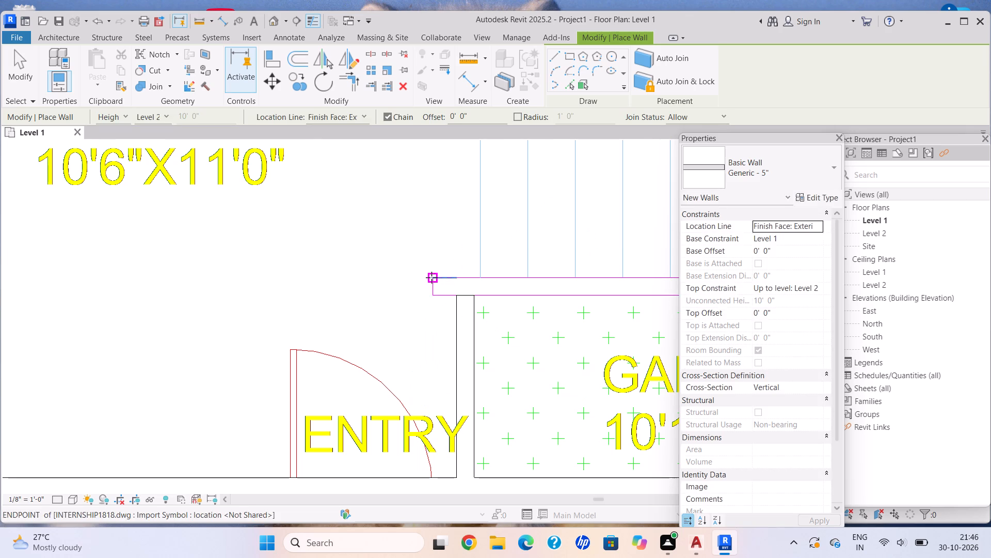
Draw the partition between the staircase and the garden, from its free end at the sitout to the exterior wall, and finish placing walls.
left_click(431, 277)
middle_click_drag(556, 286, 358, 286)
scroll(545, 277, "down", 2)
middle_click_drag(545, 277, 364, 263)
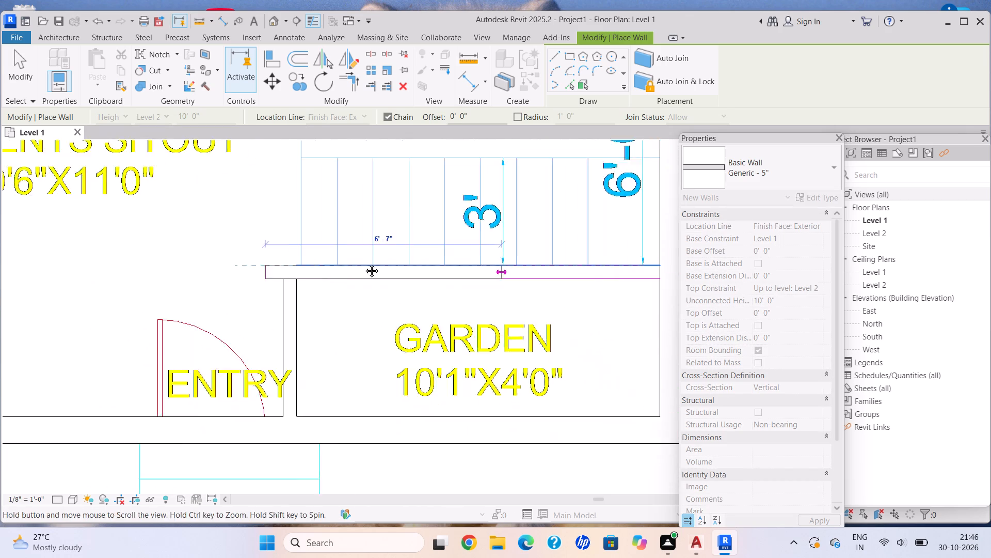
middle_click_drag(364, 263, 326, 262)
left_click(486, 261)
key("Escape")
scroll(375, 336, "down", 7)
middle_click_drag(375, 339, 548, 392)
scroll(545, 368, "down", 3)
middle_click_drag(542, 370, 520, 397)
middle_click_drag(590, 353, 557, 388)
scroll(557, 388, "up", 1)
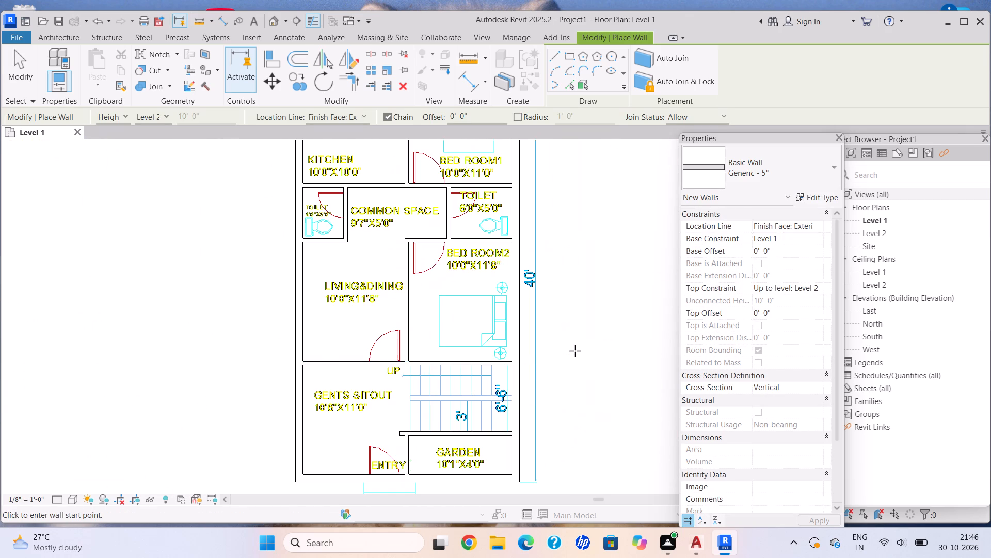
key("Escape")
scroll(575, 351, "down", 1)
middle_click_drag(572, 378, 571, 388)
scroll(571, 388, "down", 1)
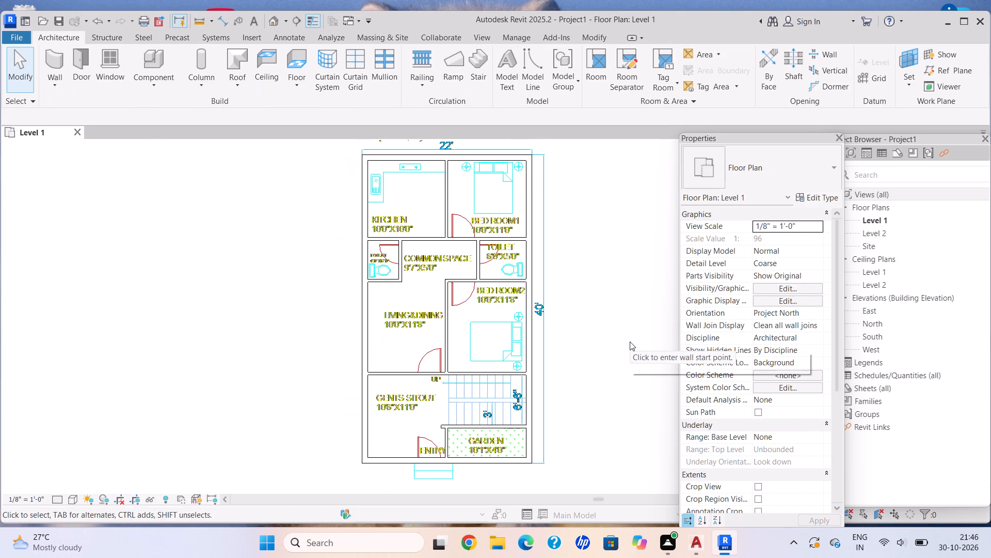
key("Escape")
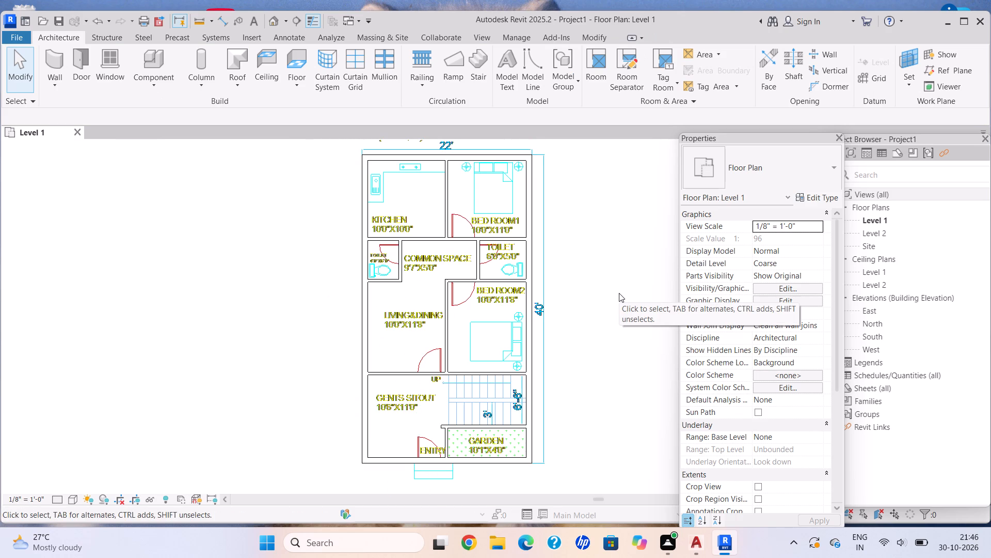
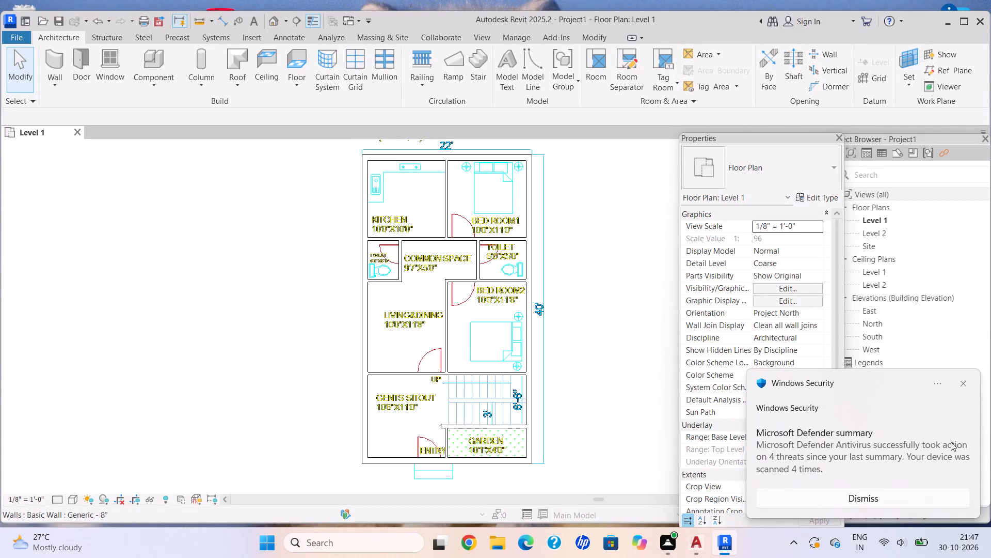
Dismiss the Windows Security notification.
left_click(963, 388)
Place a Single-Flush 36" x 84" door in the wall between Bed Room 1 and the common space, flipped to match the plan's door swing.
scroll(490, 285, "down", 4)
middle_click_drag(490, 285, 474, 352)
scroll(474, 352, "up", 2)
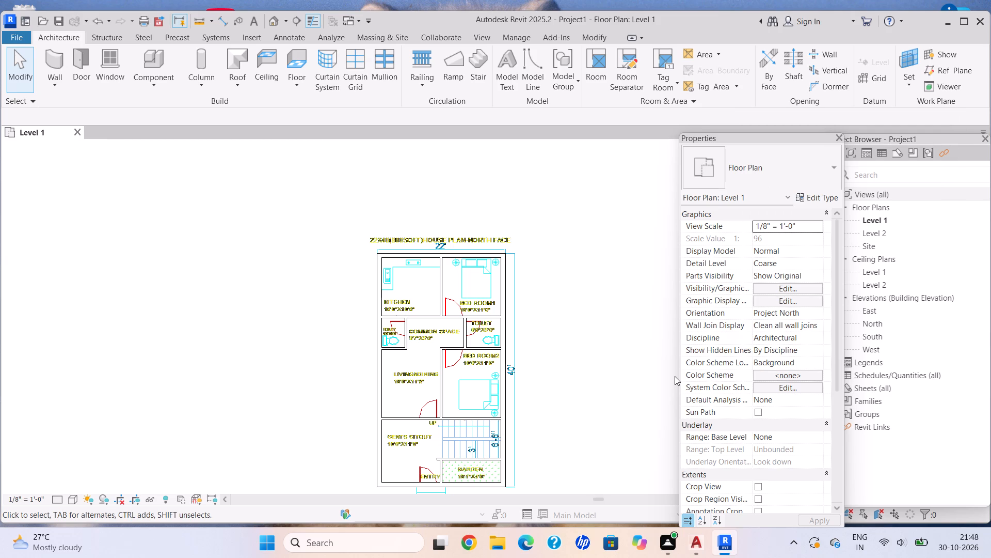
scroll(712, 356, "up", 1)
scroll(426, 296, "up", 3)
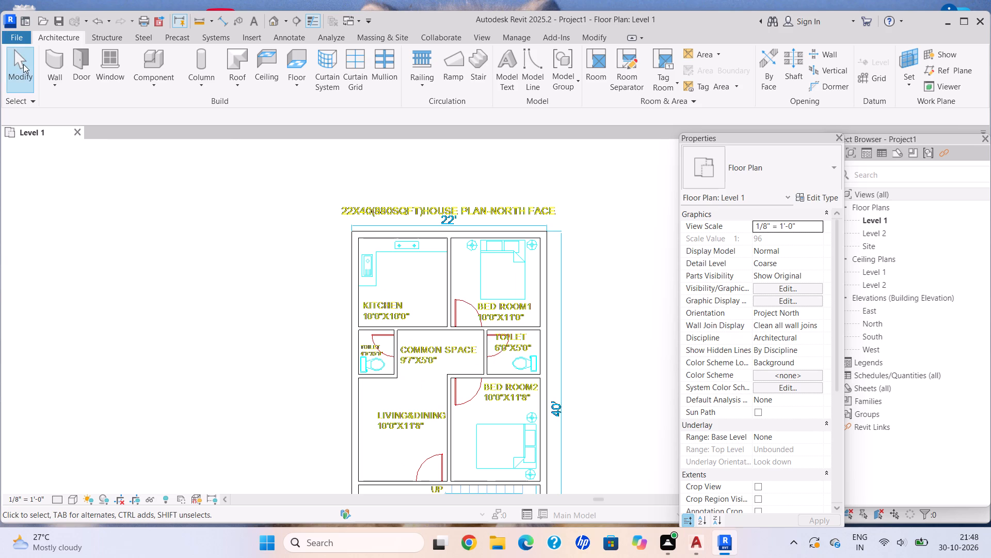
left_click(68, 72)
left_click(79, 70)
left_click(79, 70)
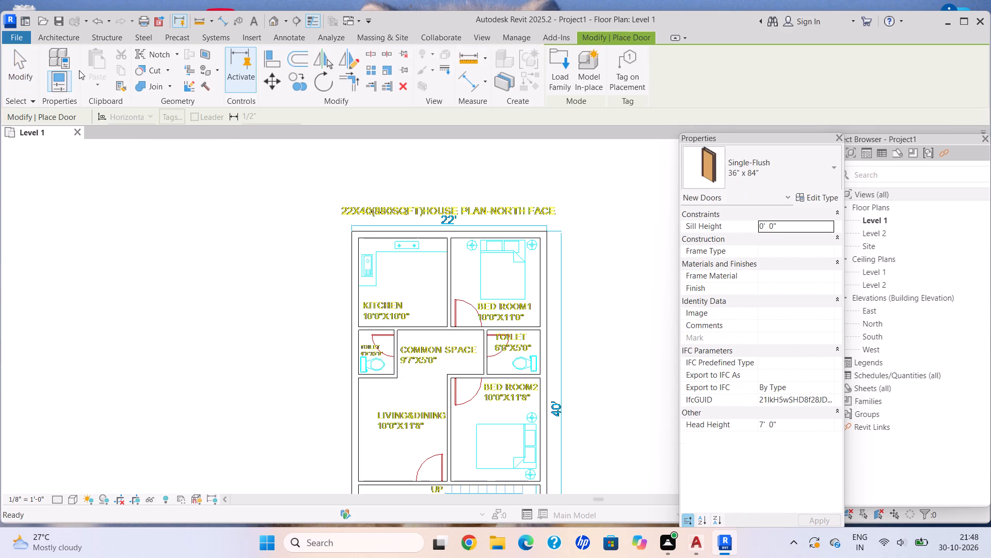
scroll(495, 322, "up", 4)
scroll(421, 324, "up", 6)
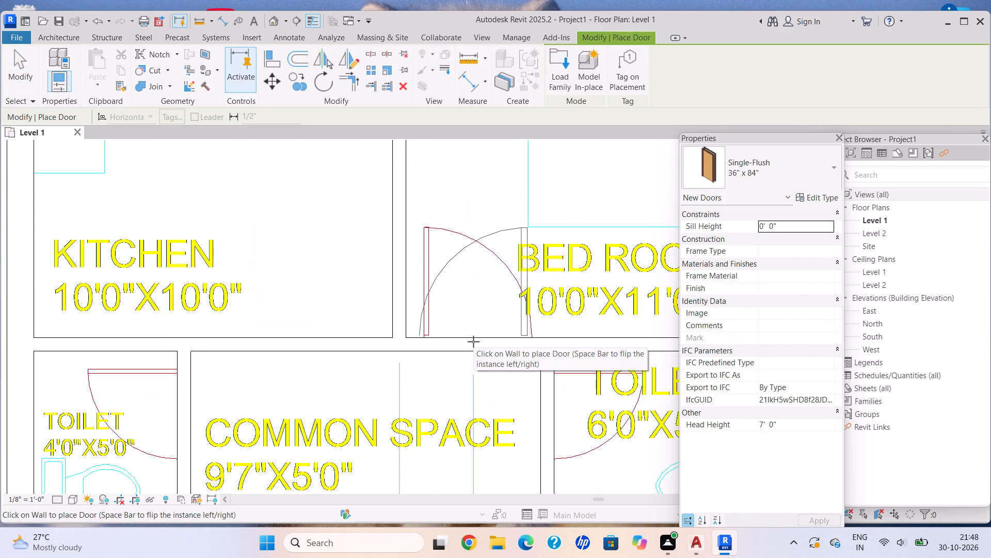
key("space")
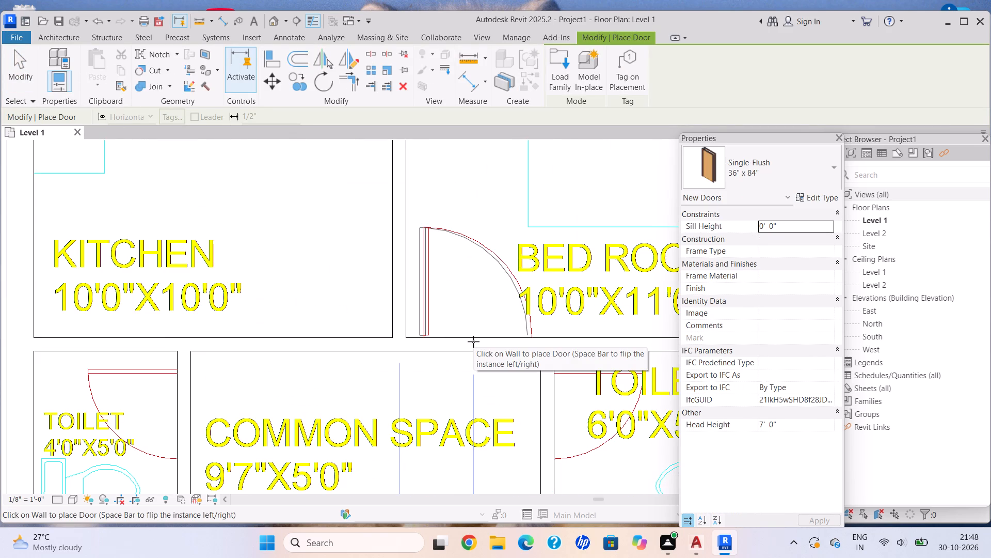
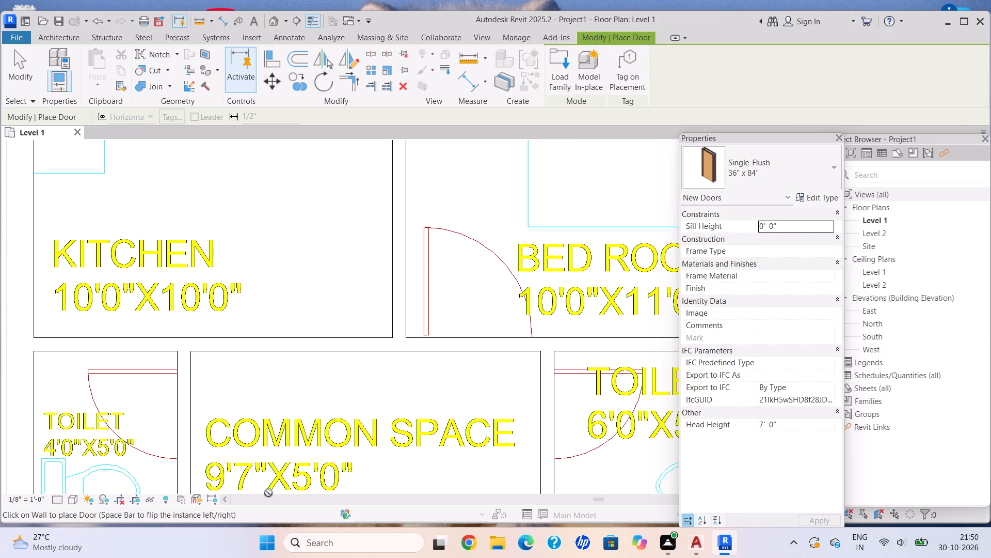
Place a Single-Flush 36" x 84" door at the drawn opening in the wall between Bed Room 1 and the common space.
scroll(279, 486, "down", 6)
middle_click_drag(316, 440, 322, 429)
middle_click_drag(326, 419, 337, 380)
scroll(402, 329, "up", 4)
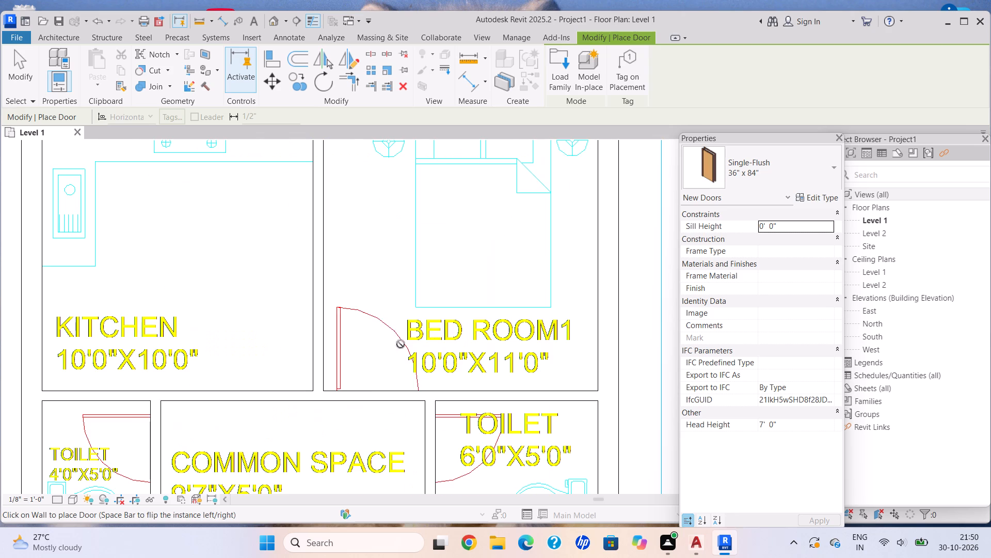
left_click(379, 394)
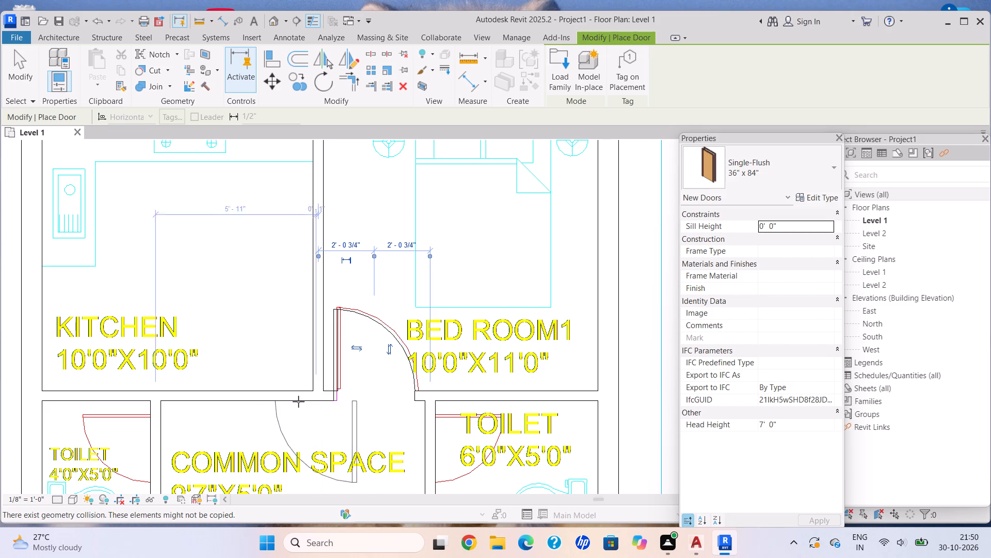
Place a Single-Flush 36" x 84" door between the 4'0"x5'0" toilet and the common space, flipped to match the drawn swing.
scroll(300, 395, "down", 4)
scroll(219, 417, "up", 1)
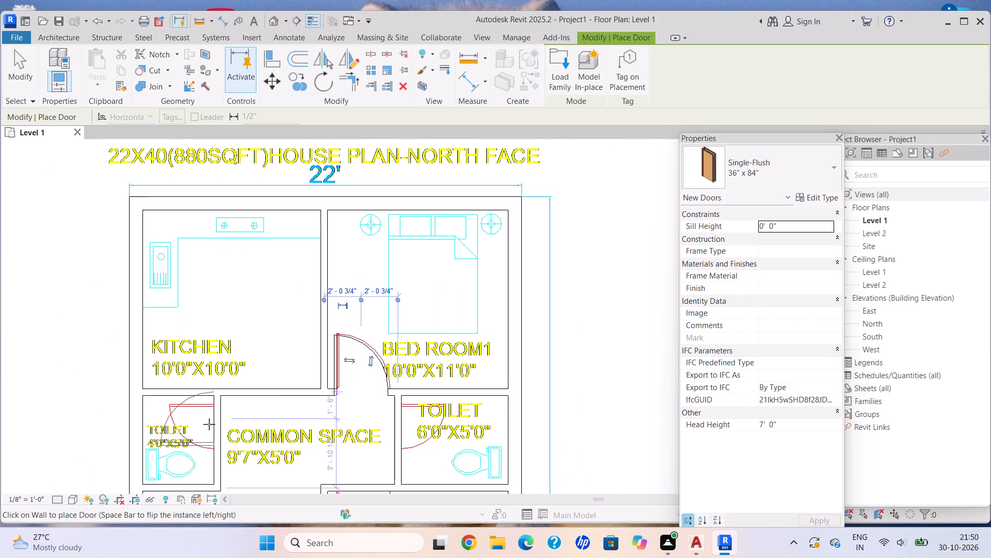
middle_click_drag(207, 425, 253, 386)
scroll(248, 392, "up", 4)
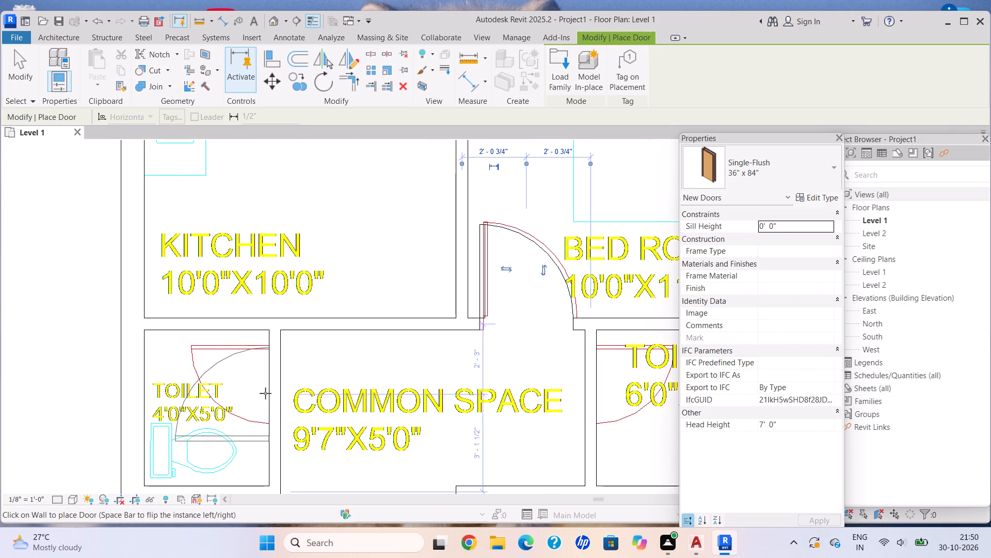
key("space")
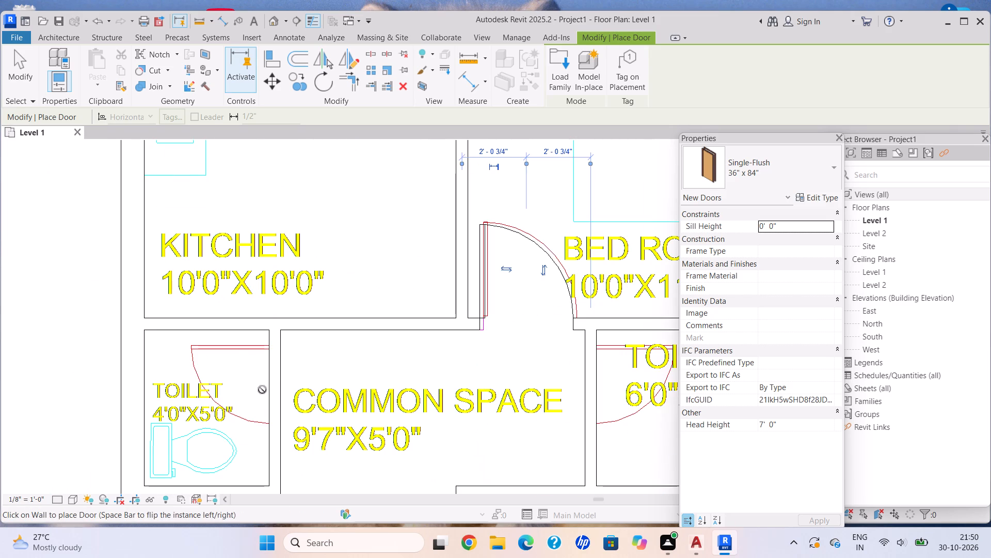
left_click(266, 392)
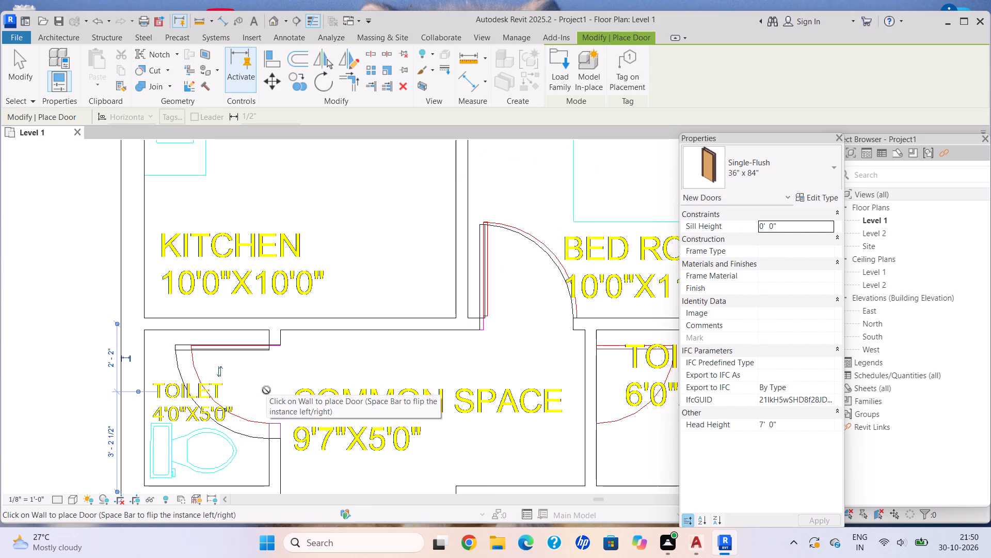
Place a Single-Flush 36" x 84" door at the drawn opening between the common space and Bed Room 2, swinging into the bedroom.
scroll(379, 399, "down", 5)
middle_click_drag(378, 398, 329, 337)
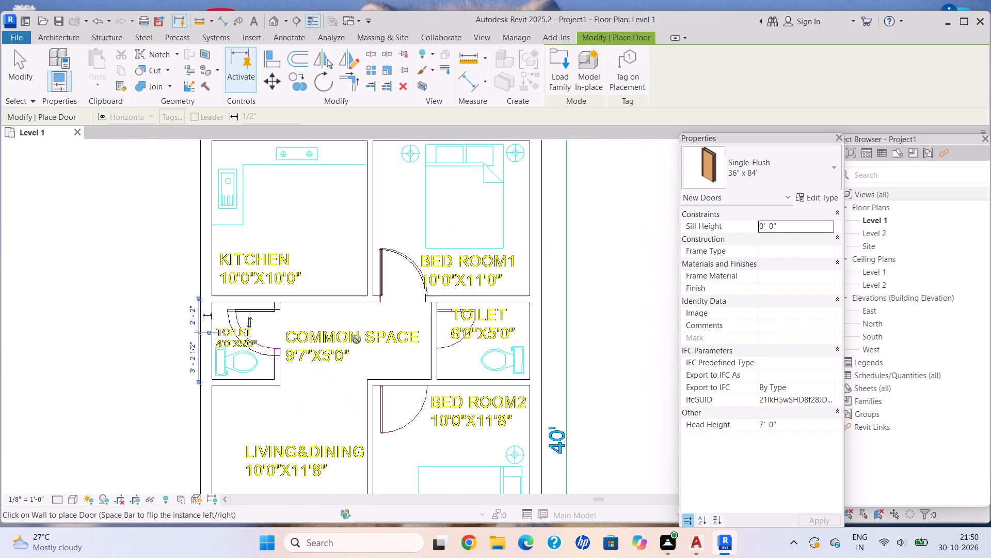
scroll(387, 389, "up", 6)
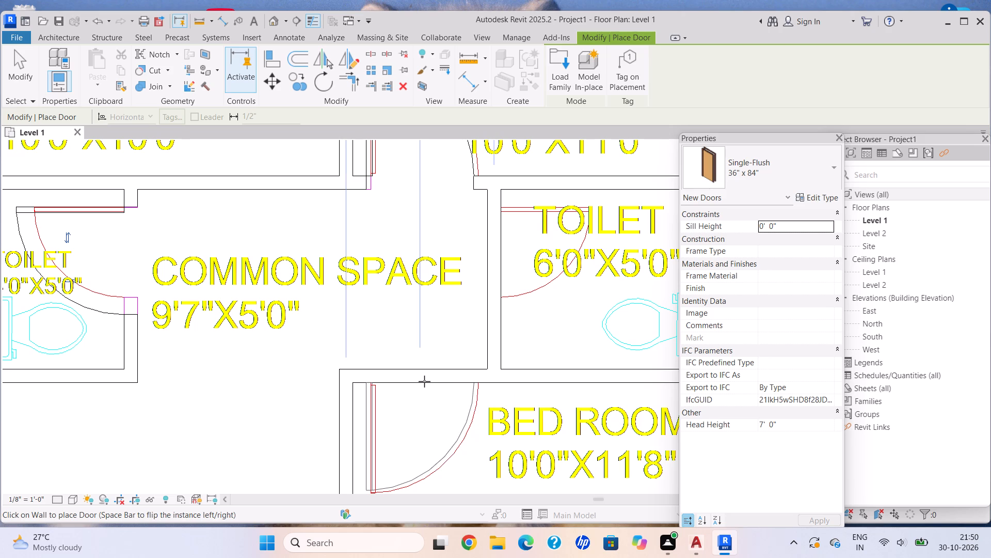
left_click(426, 382)
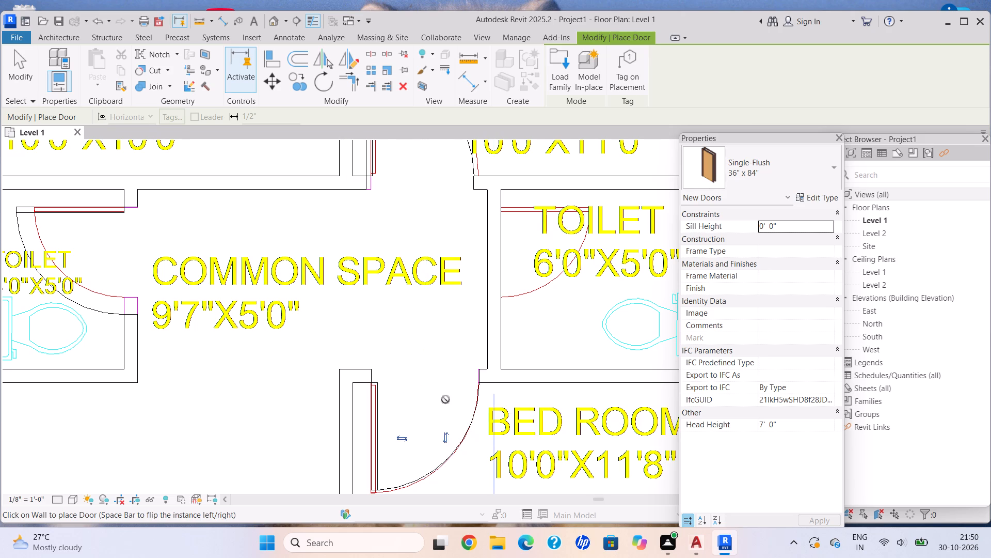
Place a Single-Flush 36" x 84" door at the drawn opening between Living & Dining and Gents Sitout, swinging into Living & Dining.
scroll(505, 409, "down", 9)
middle_click_drag(505, 408, 425, 282)
scroll(348, 405, "up", 11)
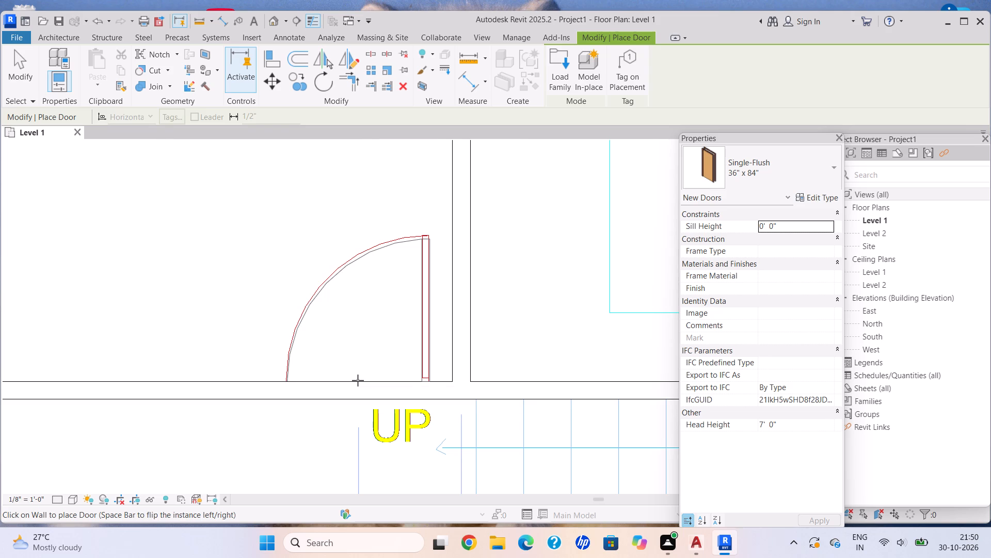
left_click(358, 380)
Place a Single-Flush 36" x 84" door at the Entry opening in the front exterior wall, flipped to match the plan, and finish door placement.
scroll(462, 426, "down", 9)
middle_click_drag(459, 423, 382, 311)
scroll(348, 434, "up", 5)
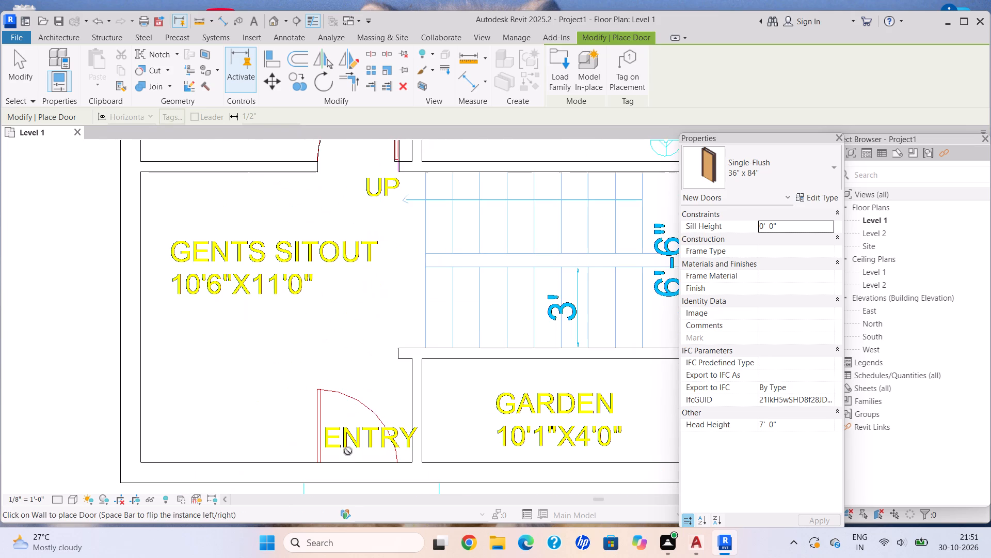
key("space")
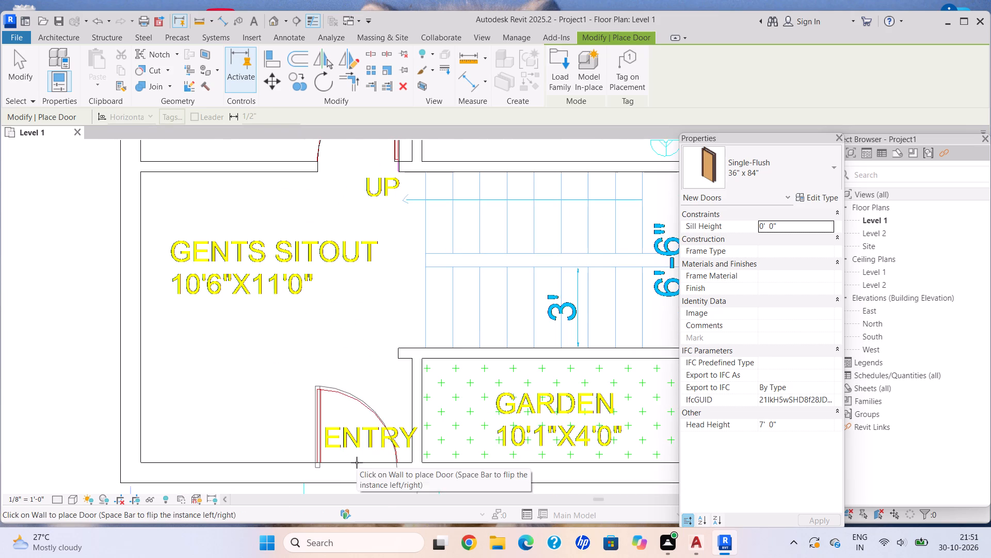
left_click(357, 462)
scroll(538, 413, "down", 8)
middle_click_drag(534, 408, 494, 363)
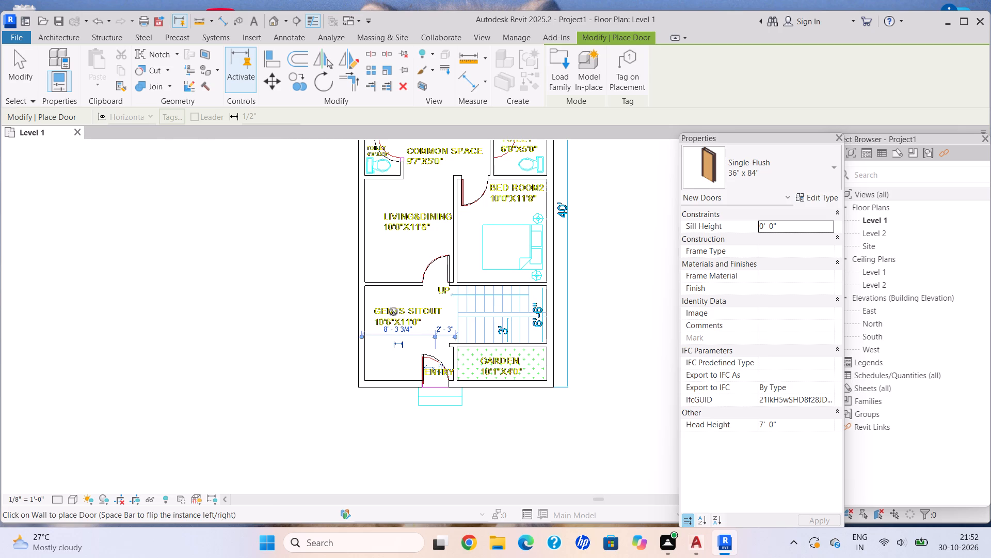
scroll(394, 311, "down", 1)
middle_click_drag(394, 311, 404, 322)
middle_click_drag(401, 327, 391, 334)
scroll(389, 376, "up", 4)
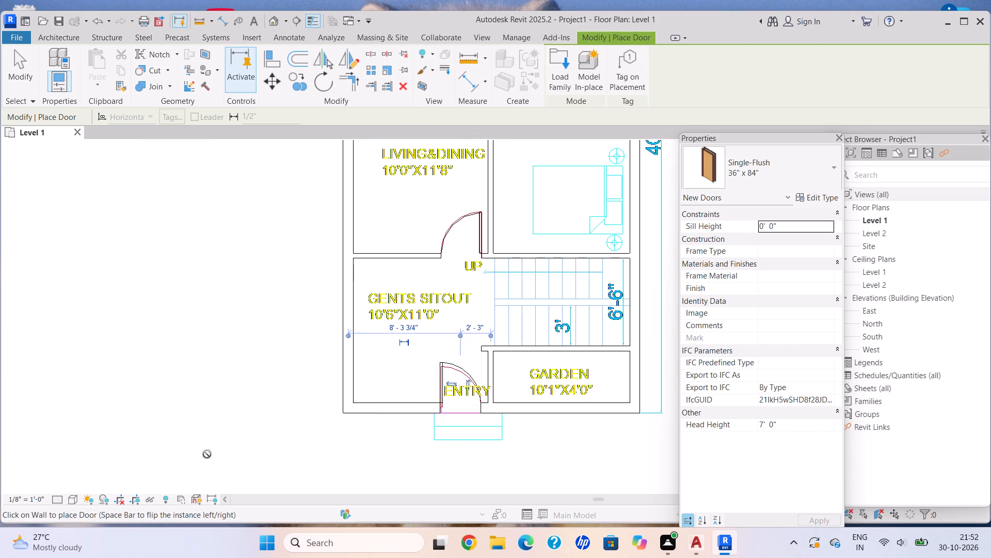
key("Escape")
key("Escape")
Set the floor plan's visual style to Wireframe.
left_click(73, 494)
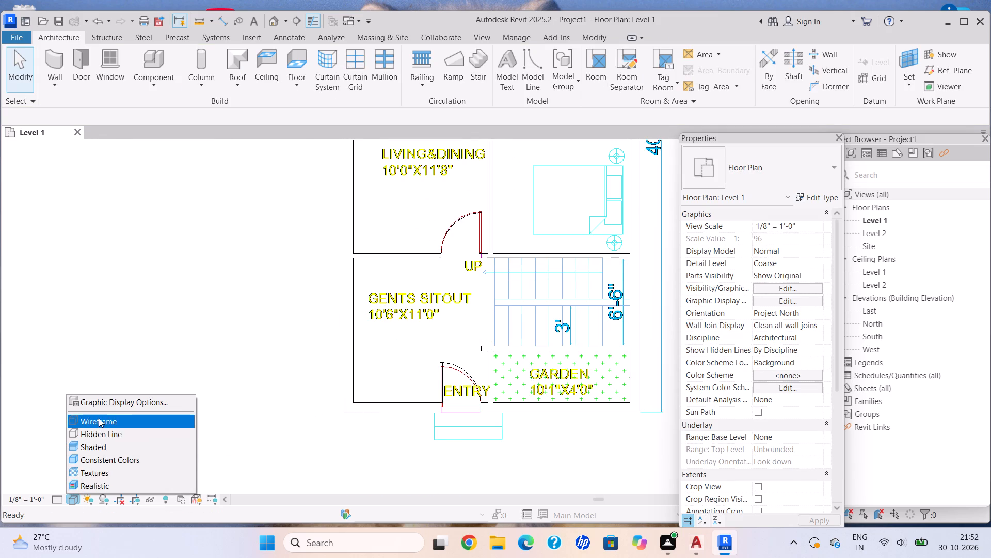
left_click(99, 418)
Start window placement with Window-Casement-Double 57" x 72" and change that type's width to 4' and height to 5'.
scroll(347, 350, "down", 4)
middle_click_drag(347, 350, 325, 391)
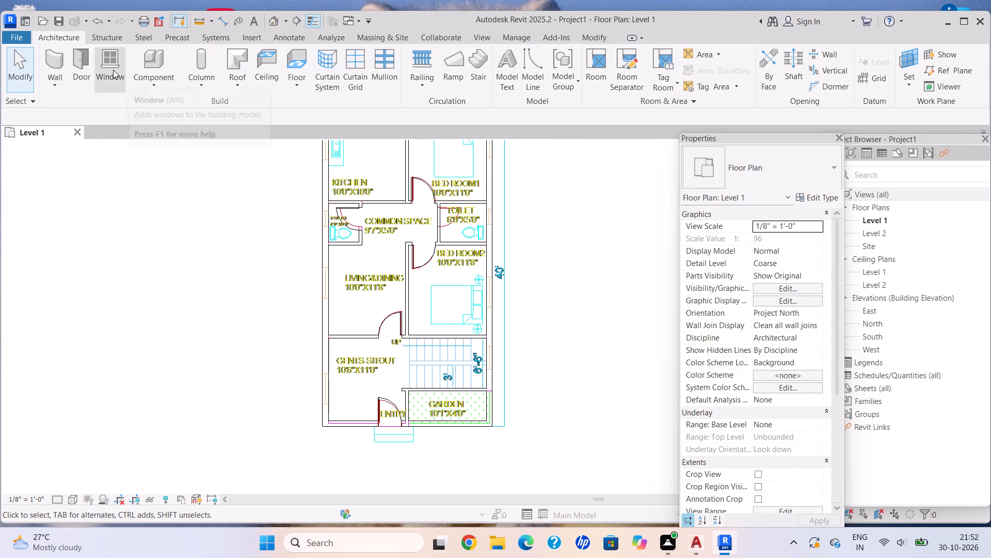
left_click(113, 70)
left_click(758, 178)
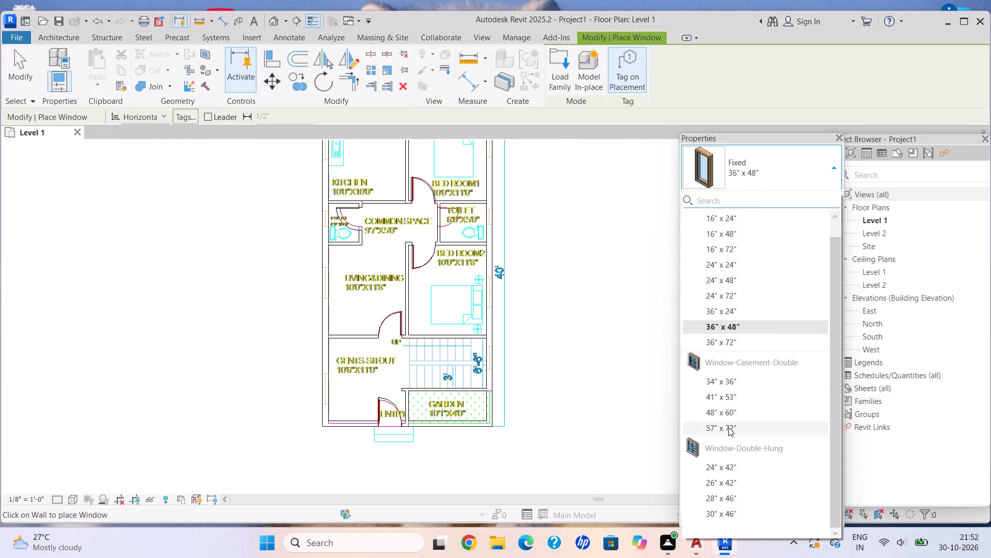
left_click(728, 427)
left_click(818, 194)
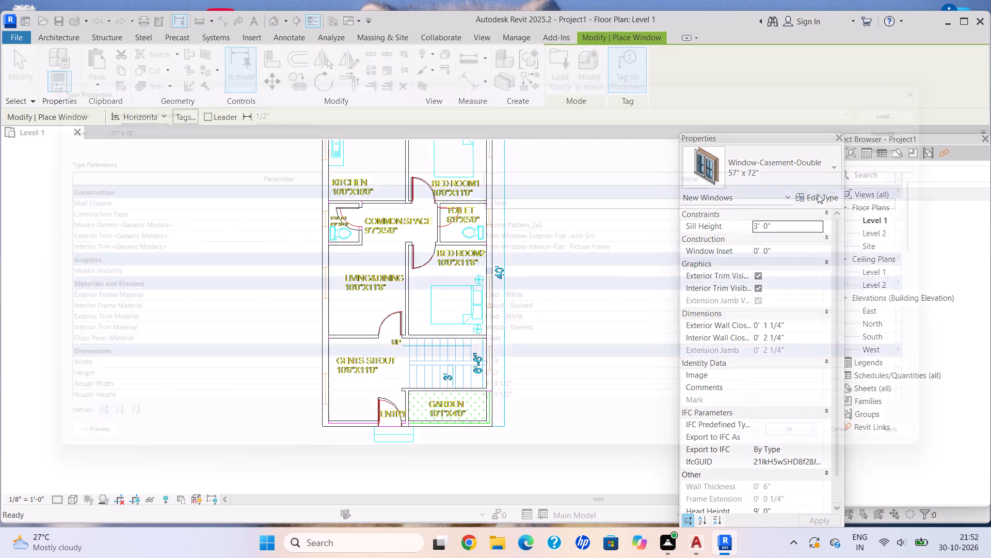
left_click(535, 377)
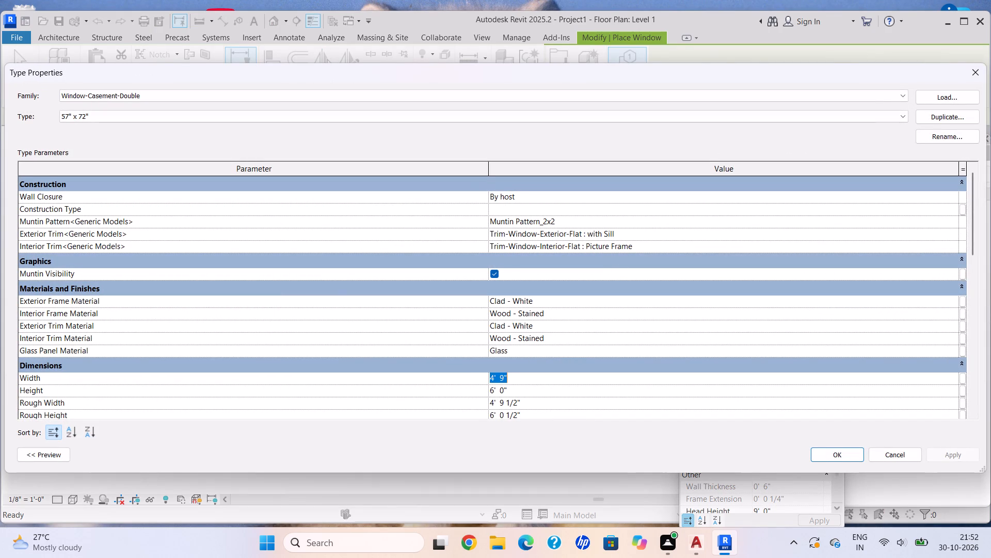
key("BackSpace")
type("4'")
key("Return")
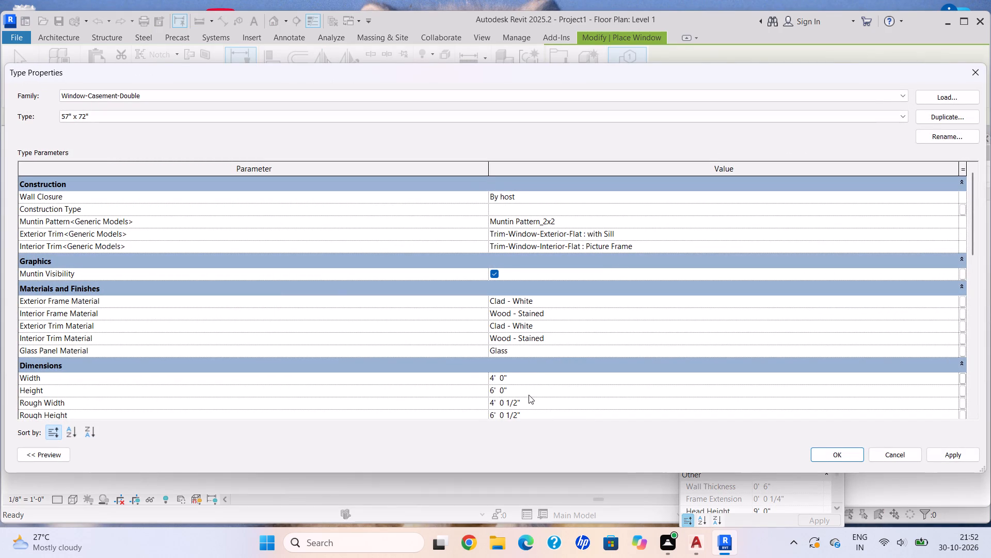
left_click(529, 395)
key("BackSpace")
type("5'")
key("Return")
left_click(942, 458)
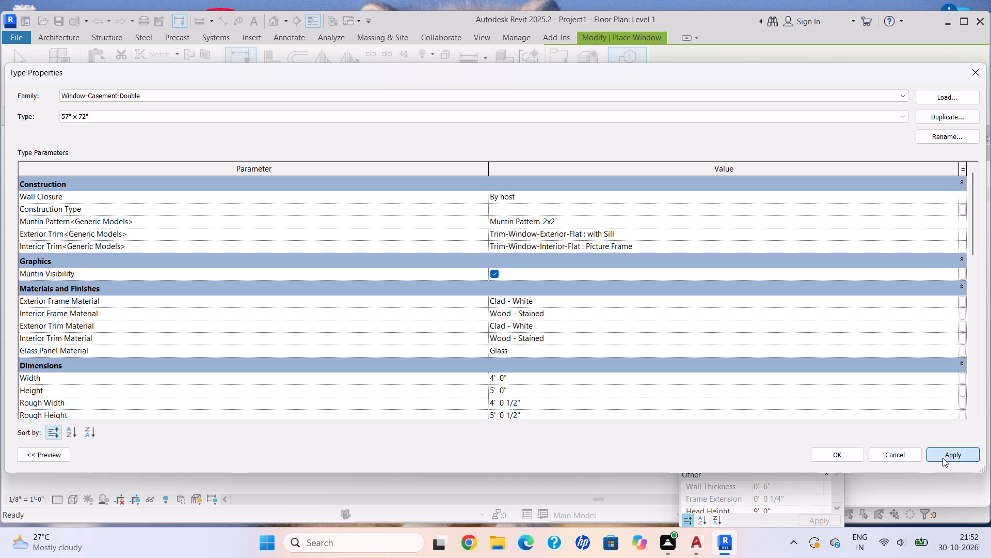
left_click(843, 457)
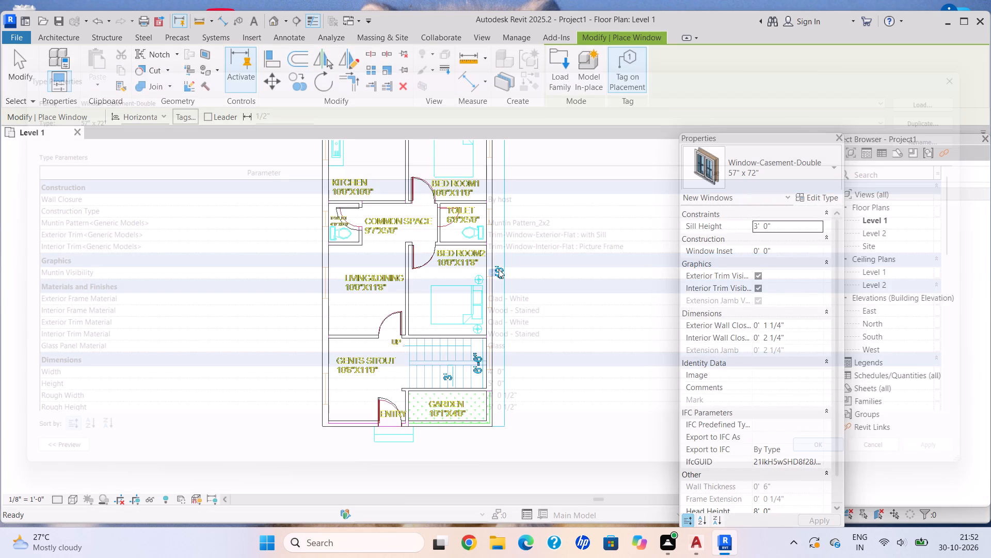
Place a Window-Casement-Double 57" x 72" window at the drawn opening in Gents Sitout's exterior side wall.
scroll(765, 180, "up", 2)
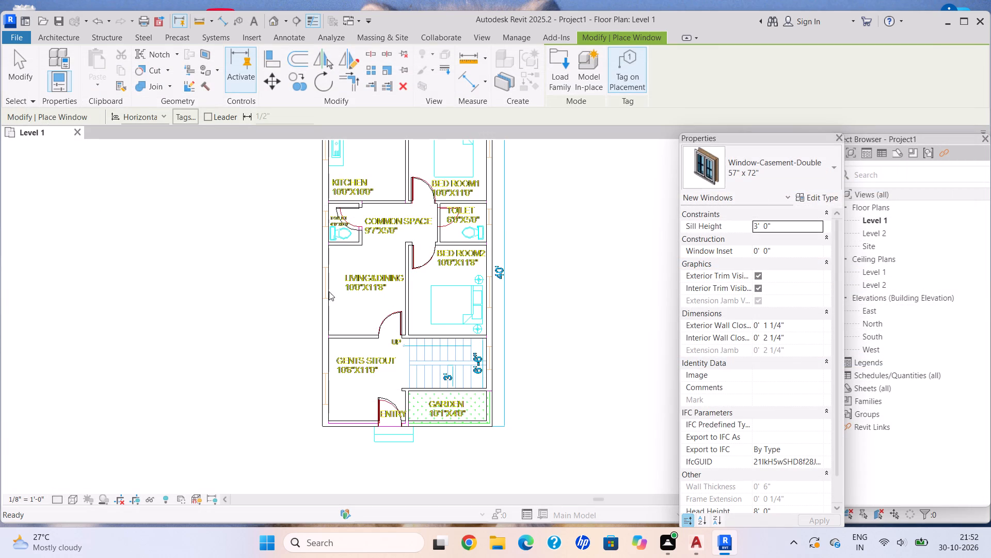
left_click(747, 169)
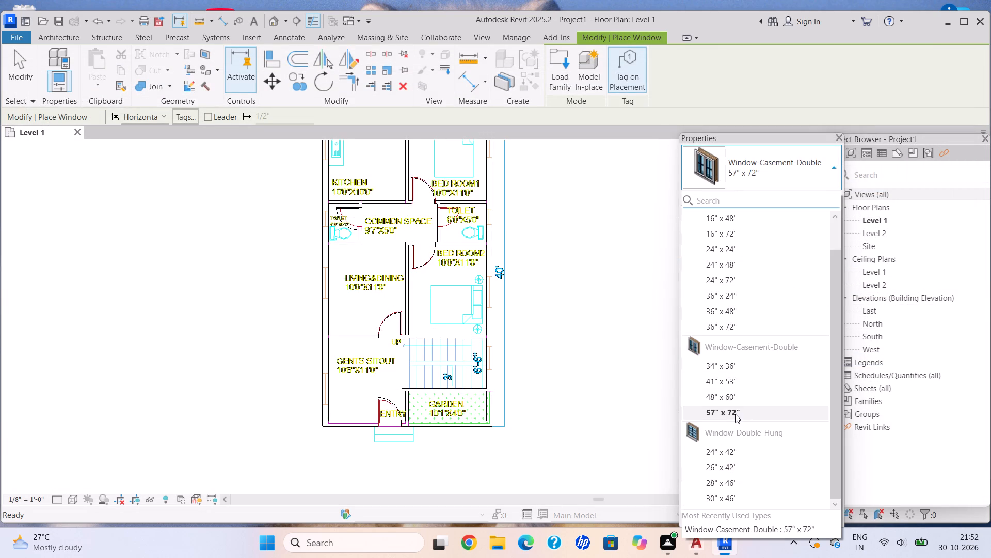
left_click(735, 414)
scroll(327, 405, "up", 7)
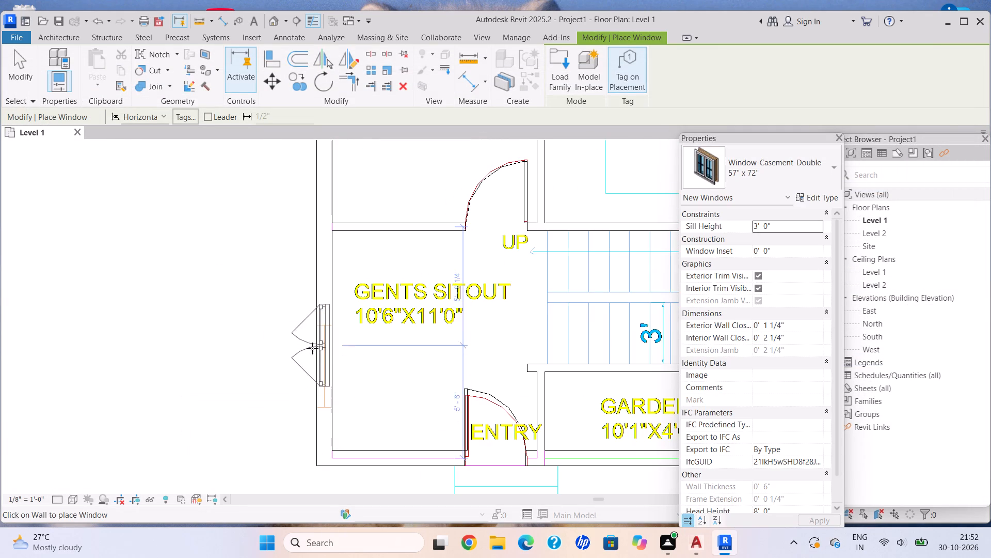
left_click(316, 368)
Place the same casement window at the drawn opening in Living & Dining's exterior side wall.
scroll(457, 231, "down", 2)
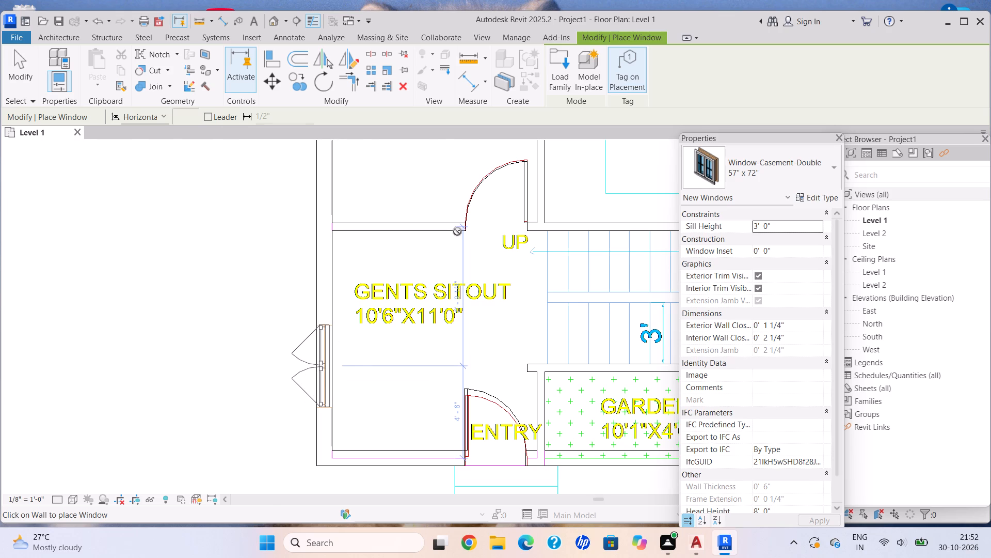
scroll(457, 231, "down", 2)
middle_click_drag(457, 231, 396, 347)
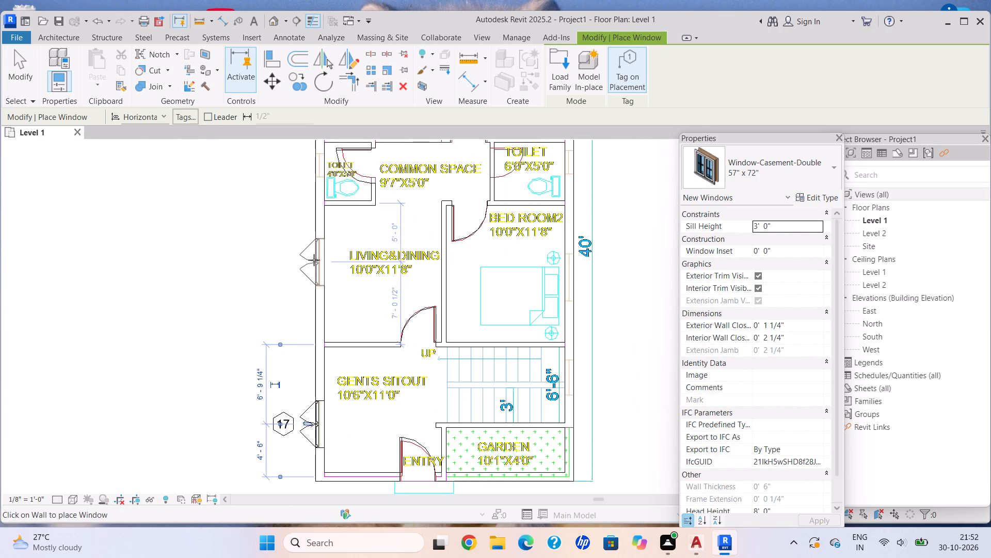
scroll(314, 260, "up", 7)
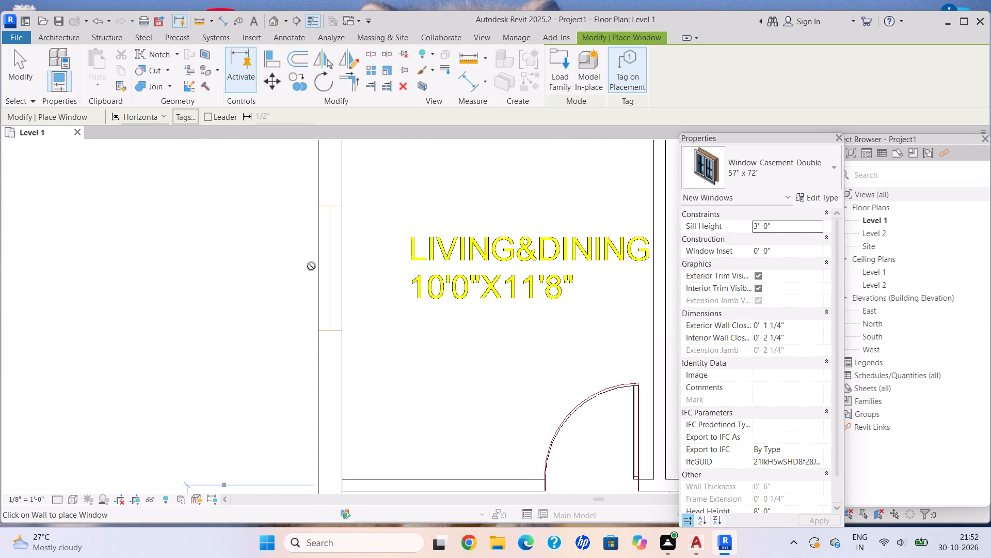
left_click(321, 267)
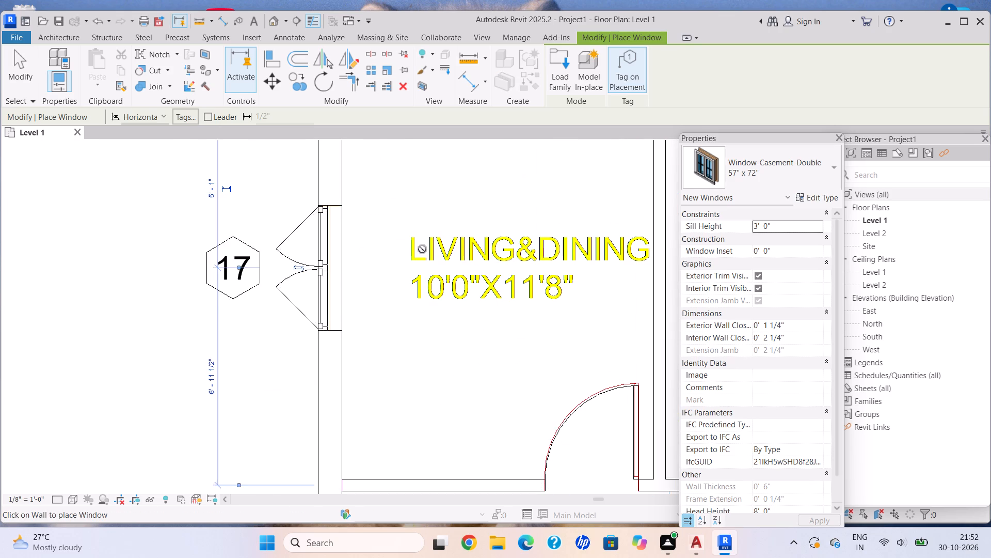
Place the same casement window at the drawn opening in the Kitchen's exterior side wall, beside the sink.
scroll(430, 247, "down", 7)
middle_click_drag(439, 253, 469, 395)
middle_click_drag(424, 178, 434, 229)
middle_click(434, 231)
scroll(434, 232, "up", 7)
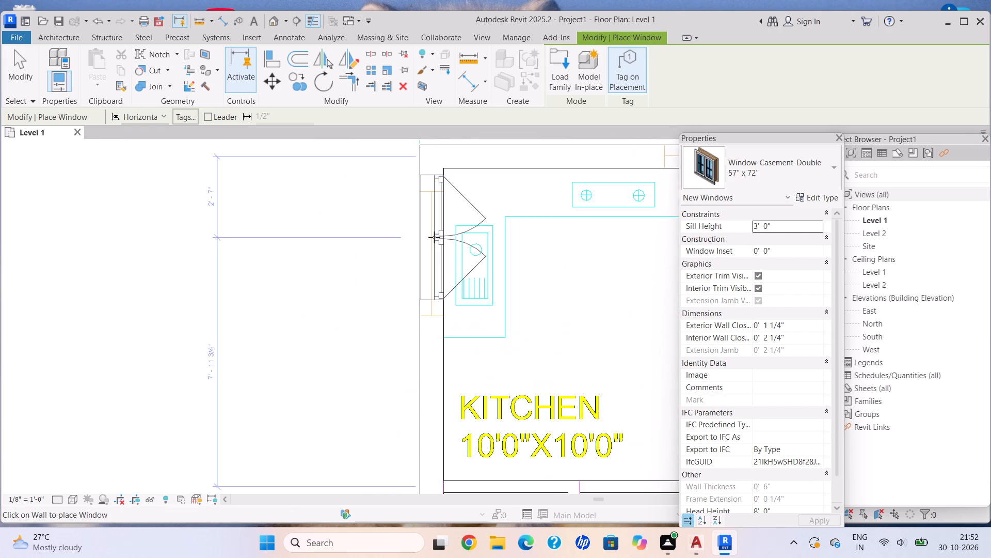
left_click(421, 254)
Place the same casement window at the drawn opening in Bed Room 1's exterior side wall.
scroll(523, 255, "down", 6)
middle_click_drag(524, 255, 406, 254)
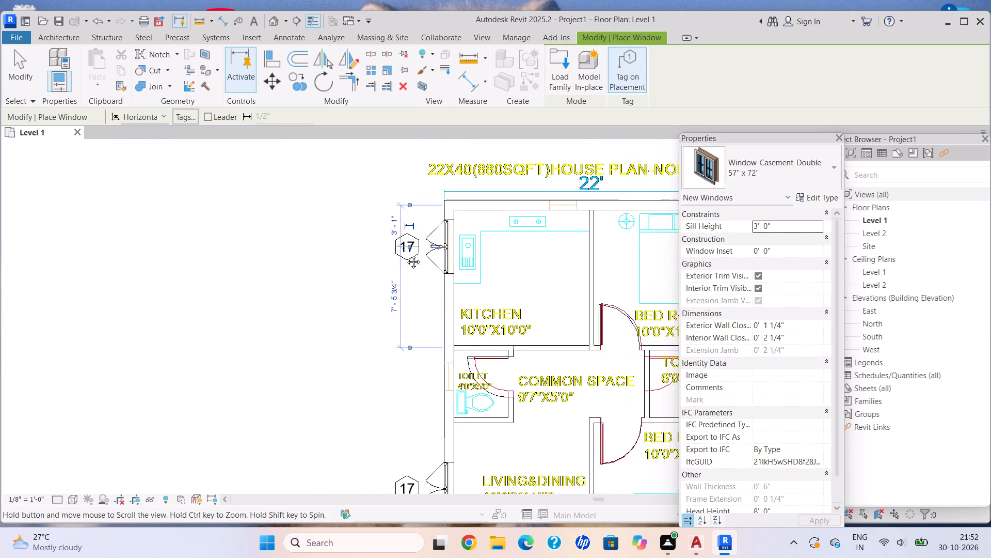
middle_click_drag(406, 254, 360, 257)
scroll(613, 239, "up", 7)
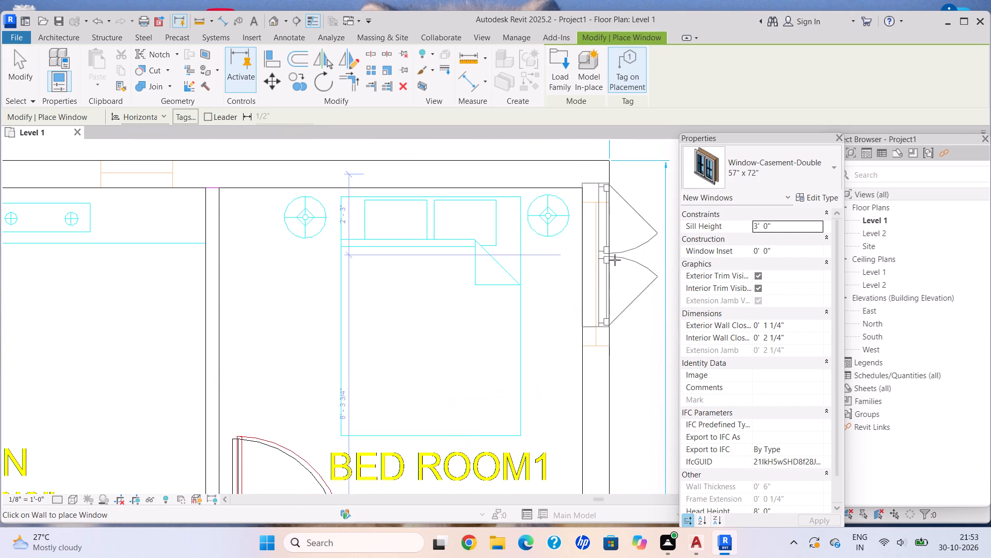
left_click(611, 273)
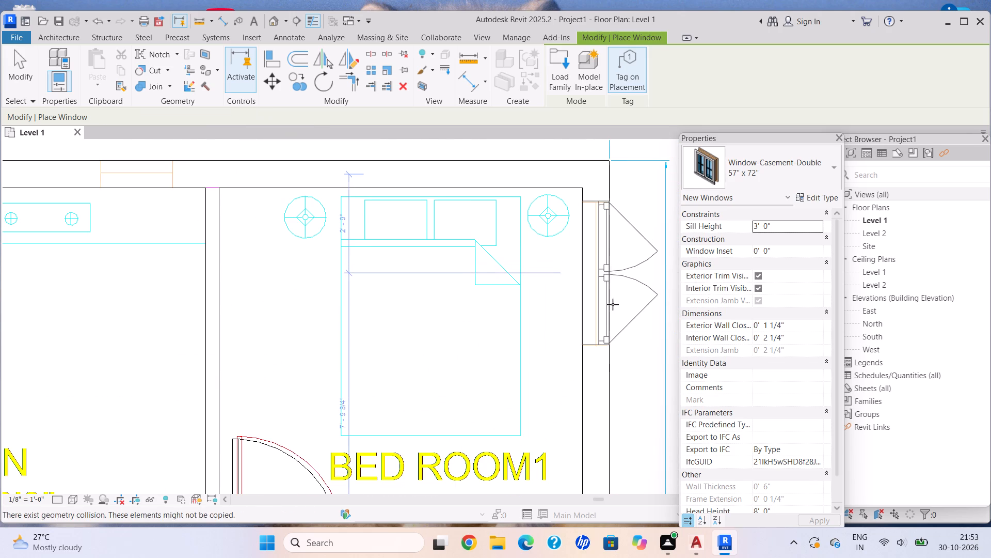
Place the same casement window at the drawn opening in Bed Room 2's exterior side wall, behind the bed.
scroll(613, 304, "down", 8)
middle_click_drag(612, 300, 559, 192)
middle_click_drag(584, 295, 523, 205)
scroll(513, 336, "up", 5)
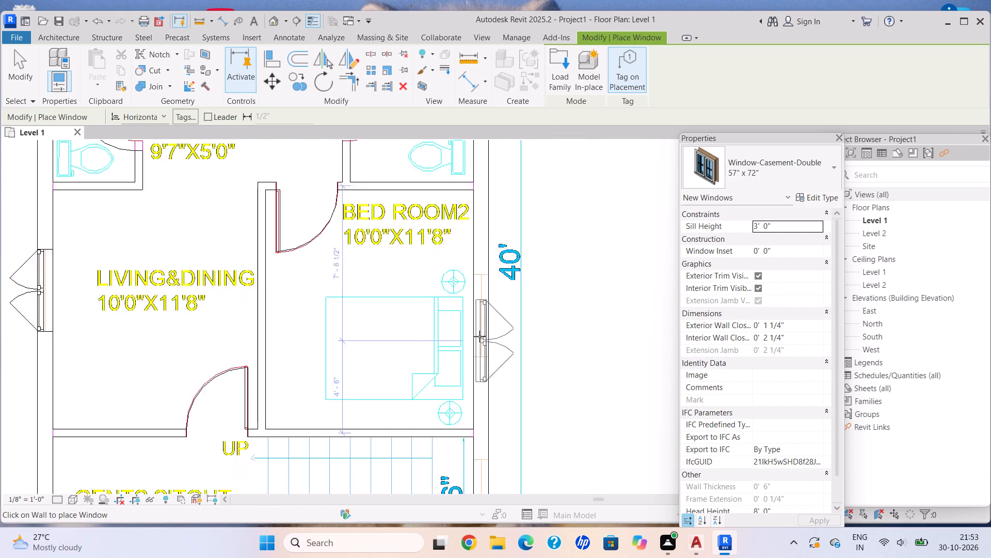
scroll(479, 336, "up", 1)
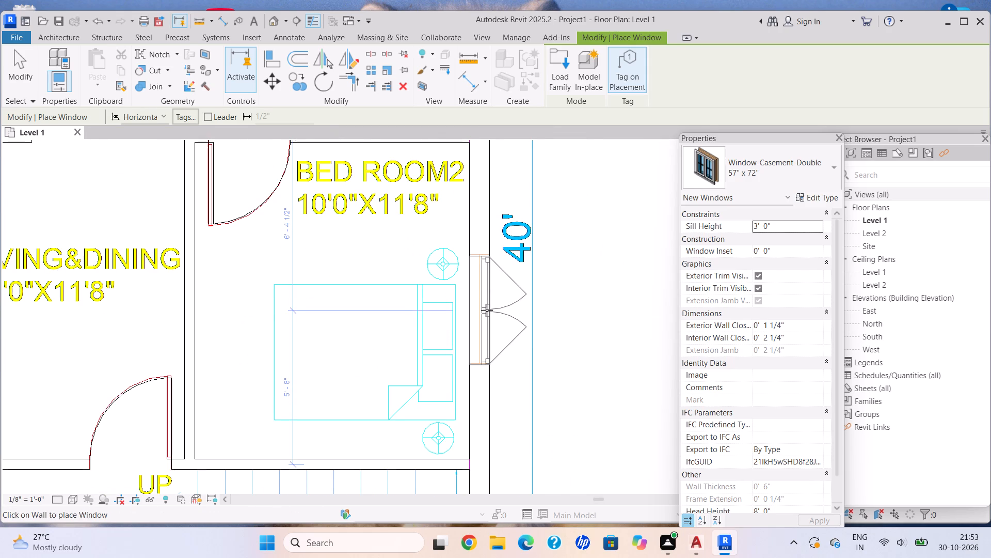
left_click(486, 308)
Place the same casement window at the drawn opening in the exterior side wall next to the staircase.
scroll(519, 333, "down", 6)
middle_click_drag(517, 330, 485, 208)
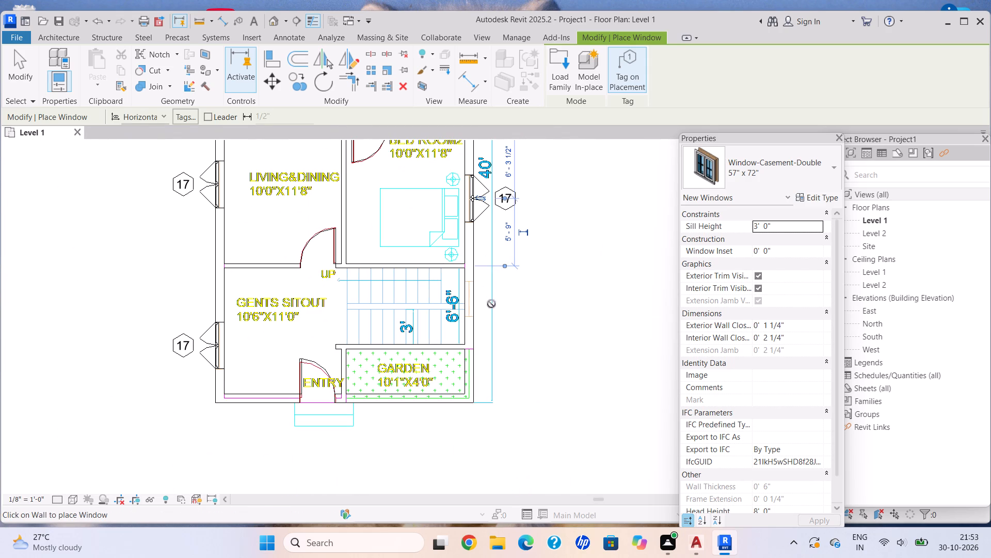
scroll(475, 307, "up", 6)
scroll(593, 300, "down", 6)
middle_click_drag(587, 298, 576, 293)
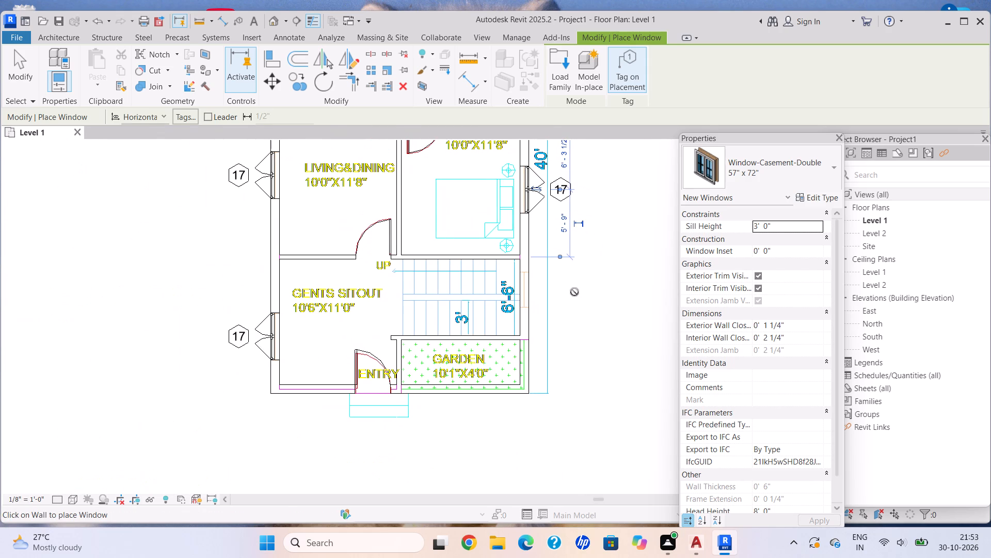
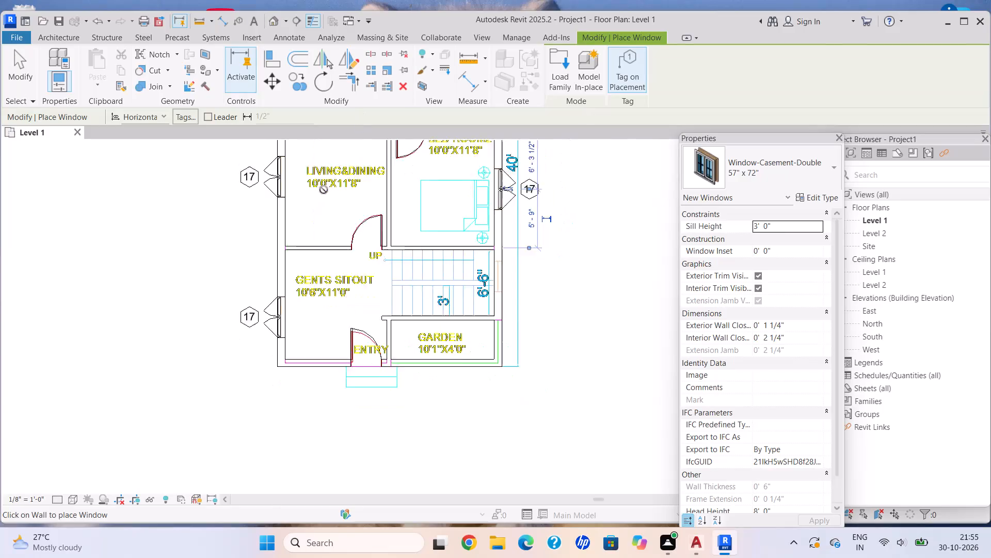
Choose the Window-Casement-Double 34" x 36" type and set its type Width to 2'.
middle_click_drag(326, 191, 348, 281)
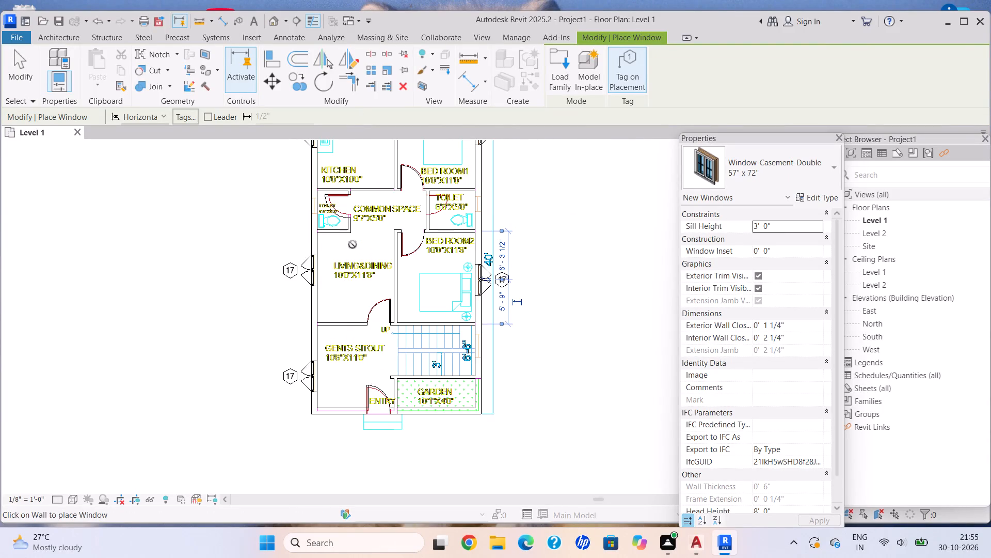
scroll(348, 237, "up", 5)
middle_click_drag(287, 199, 320, 249)
left_click(730, 167)
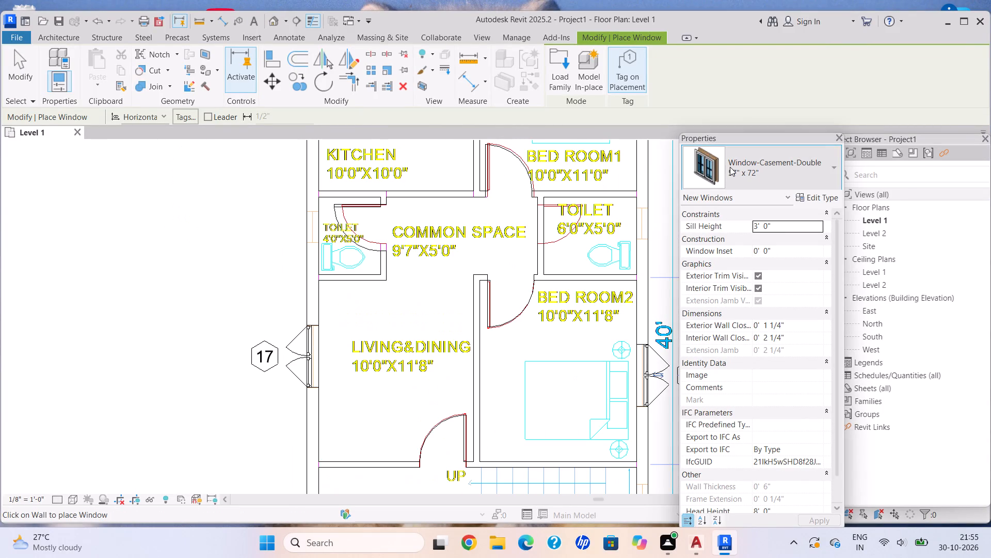
left_click(710, 370)
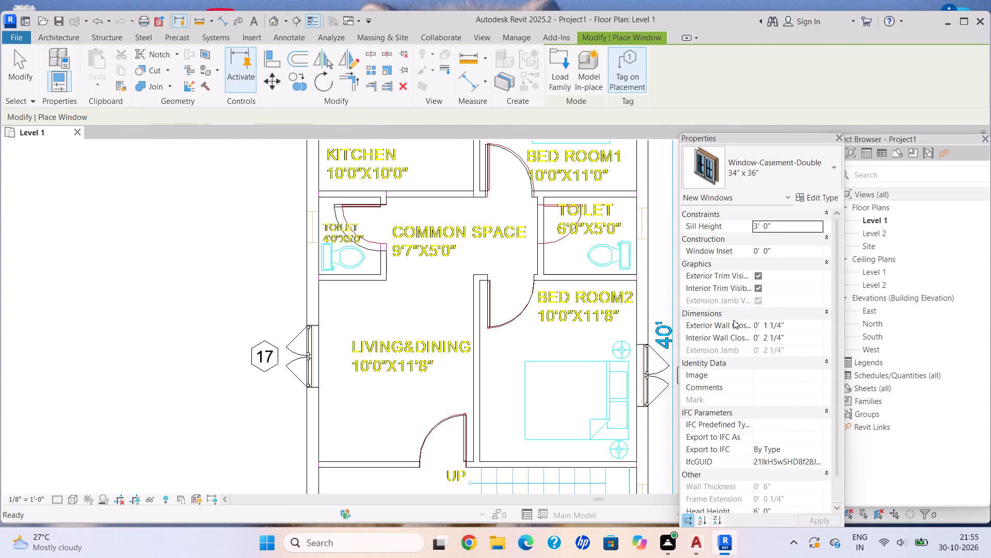
scroll(293, 354, "down", 2)
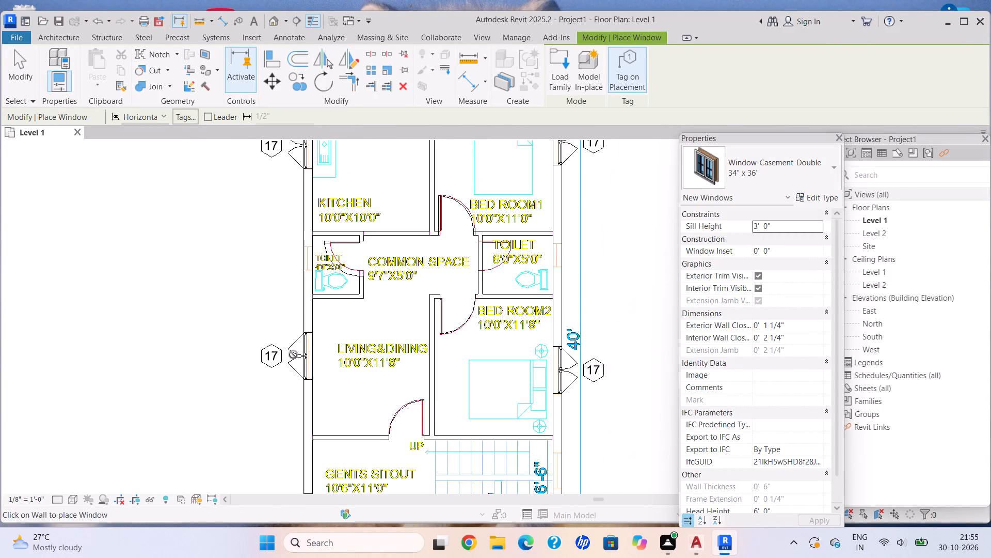
middle_click_drag(294, 355, 303, 381)
middle_click_drag(360, 217, 383, 353)
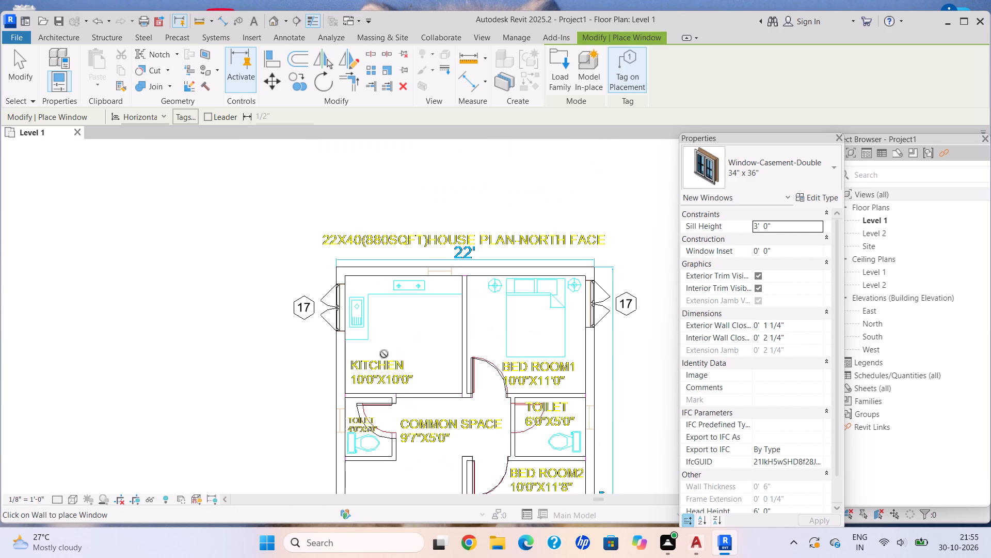
scroll(431, 277, "up", 3)
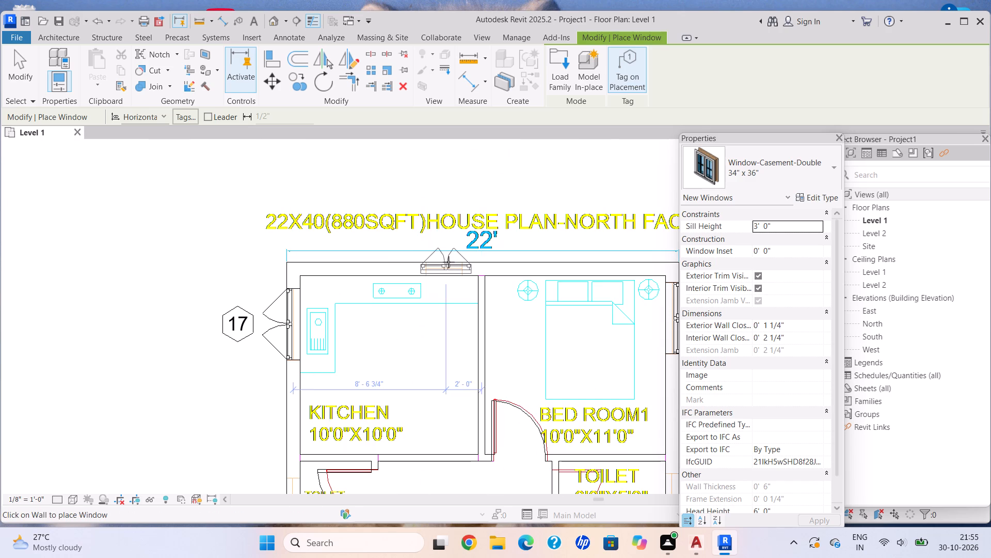
left_click(775, 173)
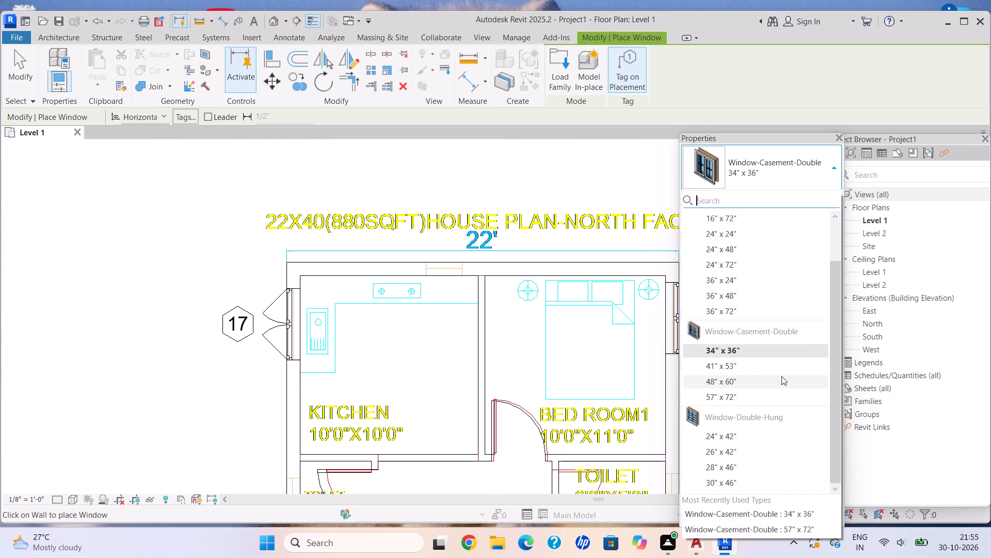
left_click(748, 349)
left_click(831, 200)
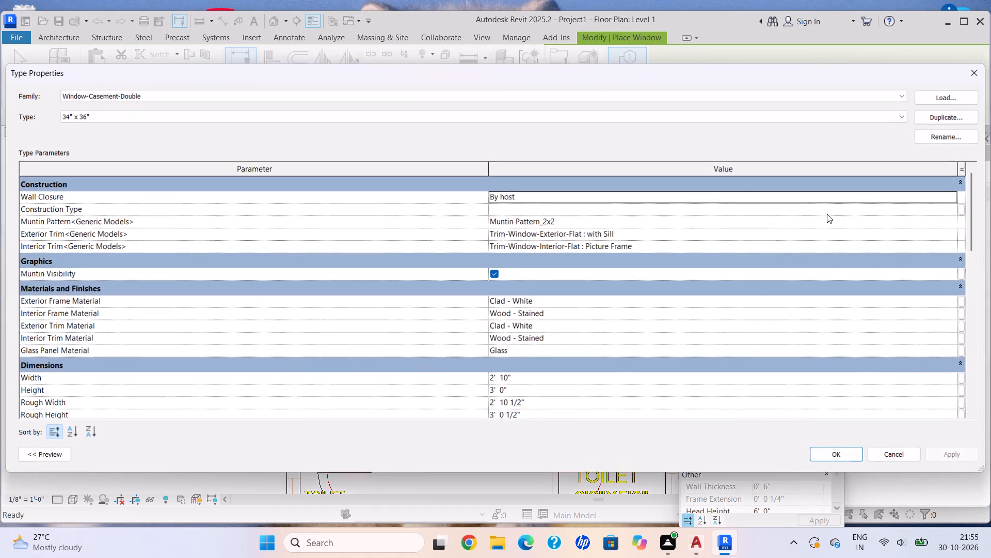
left_click(533, 380)
key("BackSpace")
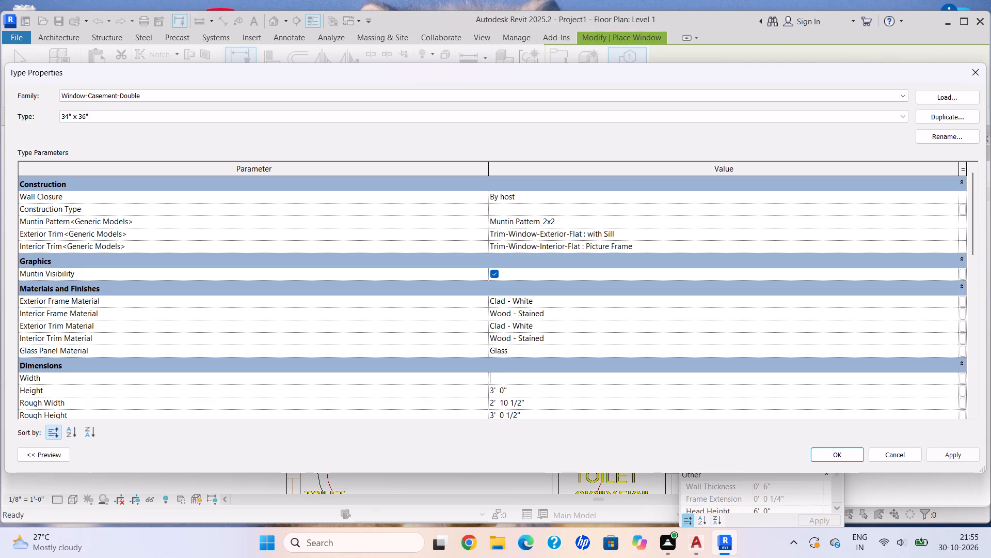
type("2'")
key("Return")
left_click(937, 452)
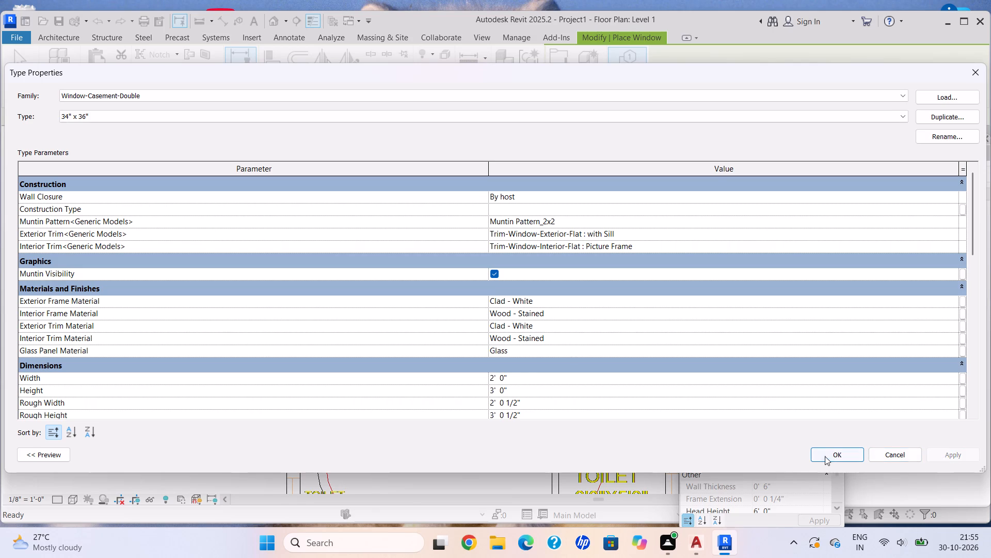
left_click(825, 456)
Place a Window-Casement-Double 34" x 36" window at the drawn opening in the Kitchen's end exterior wall, near the stove.
left_click(760, 182)
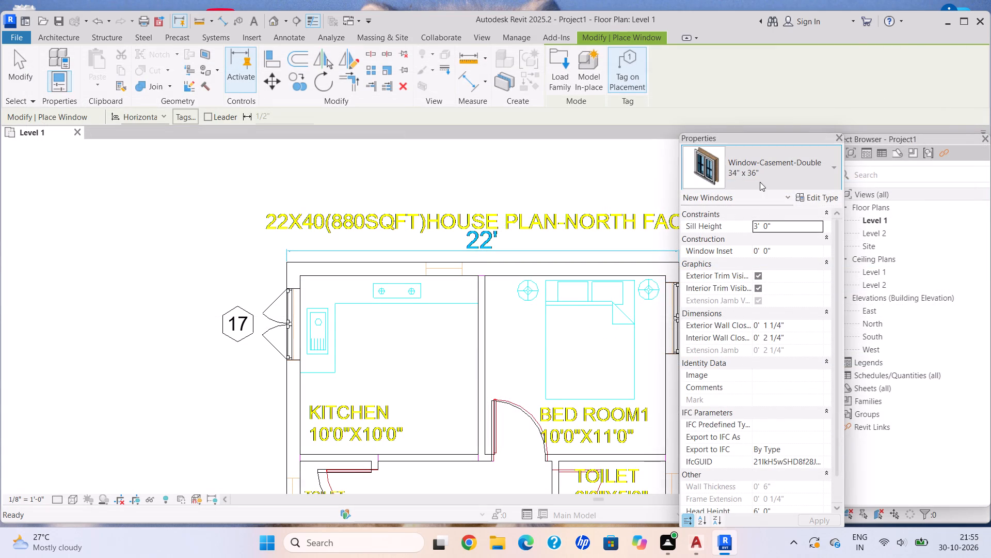
left_click(737, 354)
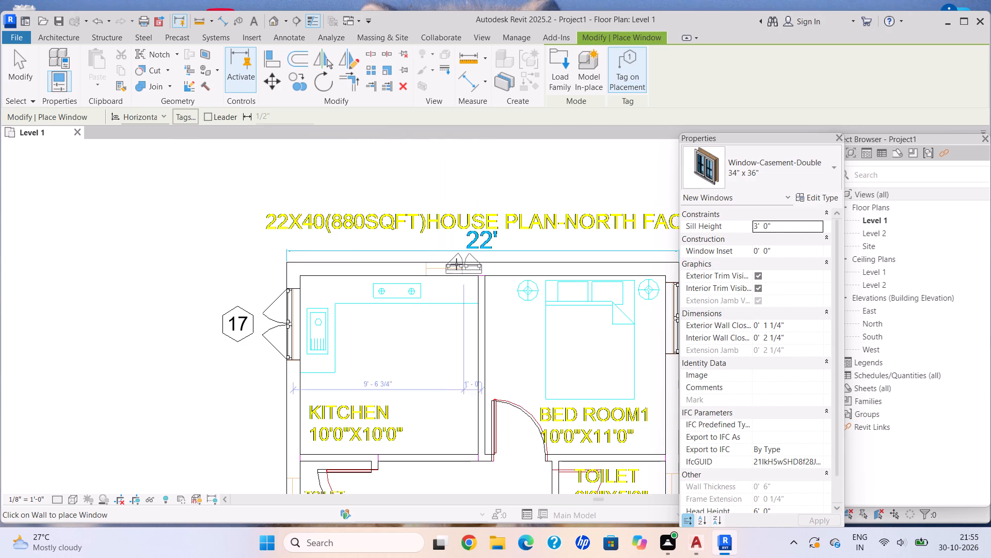
scroll(456, 264, "up", 5)
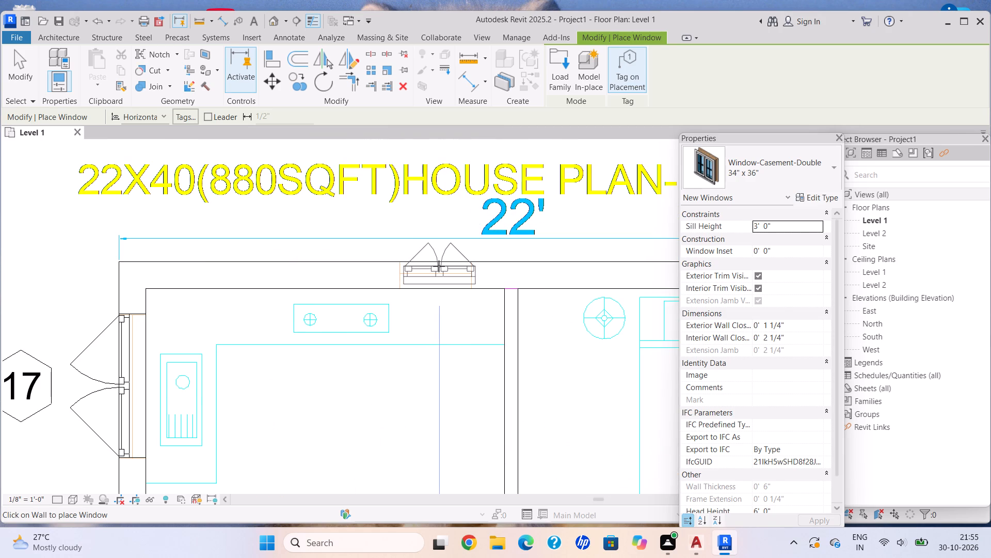
left_click(435, 265)
Place the same 34" x 36" casement window at the drawn opening in the exterior side wall of the 6'0"X5'0" Toilet.
scroll(500, 308, "down", 3)
middle_click_drag(500, 308, 335, 295)
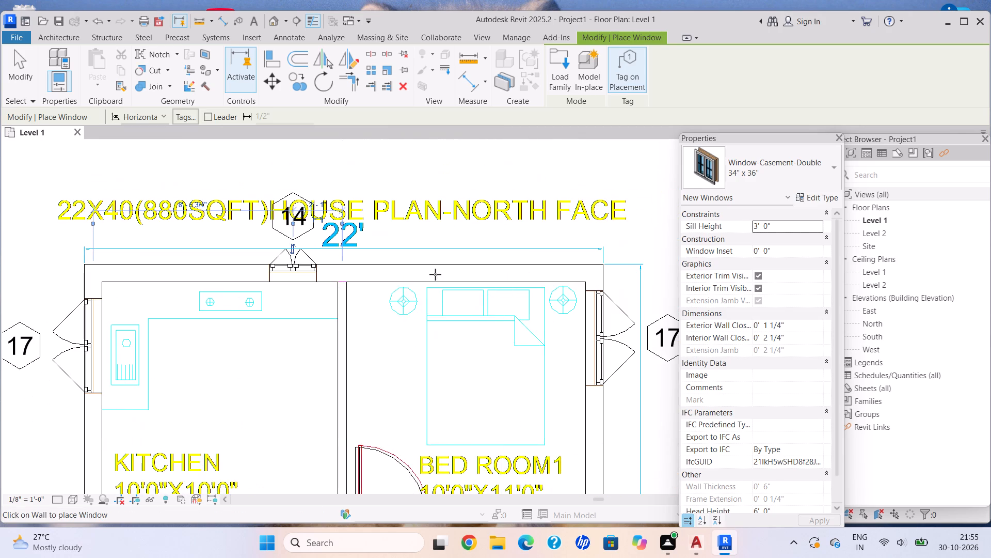
scroll(559, 330, "down", 2)
middle_click_drag(552, 307, 507, 163)
middle_click_drag(486, 415, 497, 379)
scroll(545, 348, "up", 3)
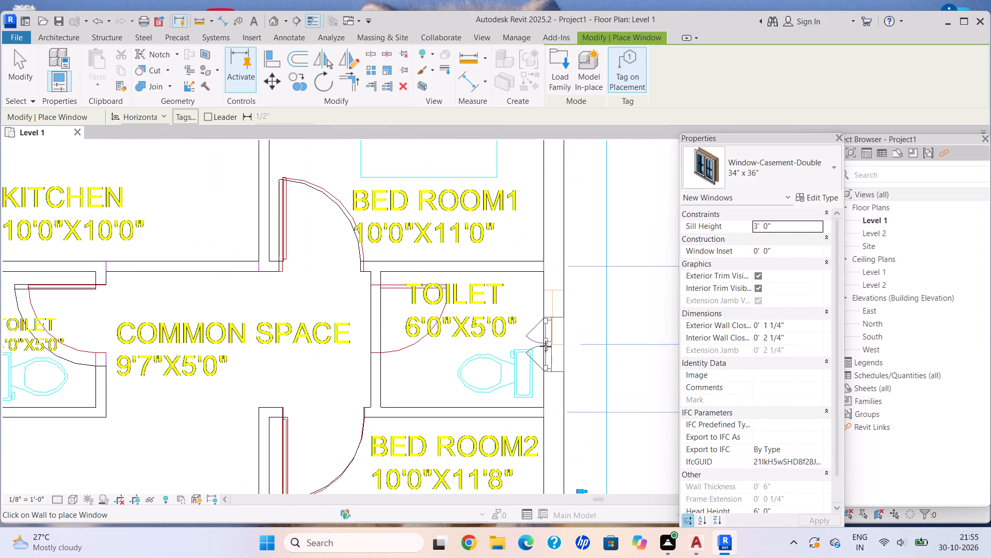
left_click(564, 328)
Place the same 34" x 36" casement window at the drawn opening in the exterior side wall of the 4'0"X5'0" Toilet.
scroll(350, 379, "down", 3)
middle_click_drag(350, 379, 491, 342)
scroll(495, 342, "down", 1)
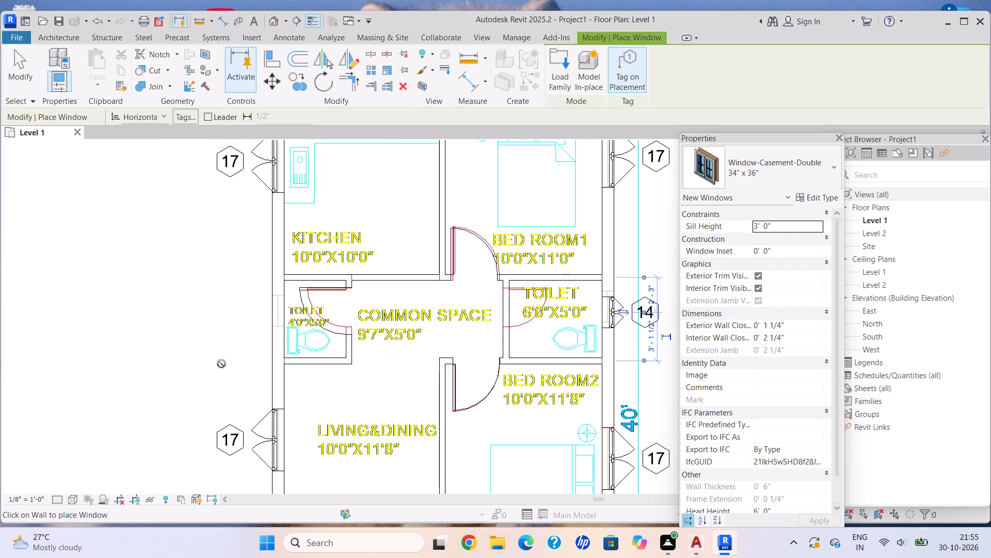
scroll(282, 307, "up", 5)
left_click(274, 314)
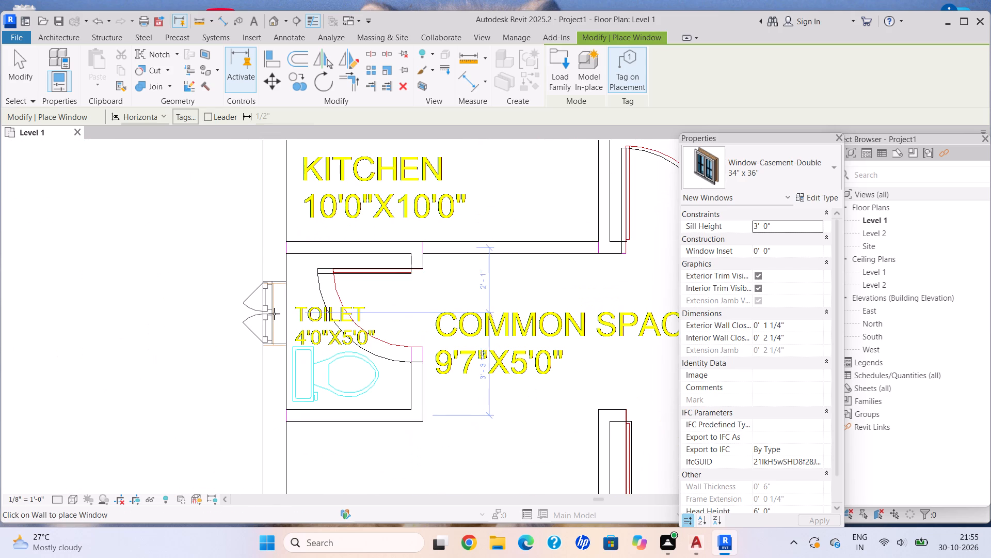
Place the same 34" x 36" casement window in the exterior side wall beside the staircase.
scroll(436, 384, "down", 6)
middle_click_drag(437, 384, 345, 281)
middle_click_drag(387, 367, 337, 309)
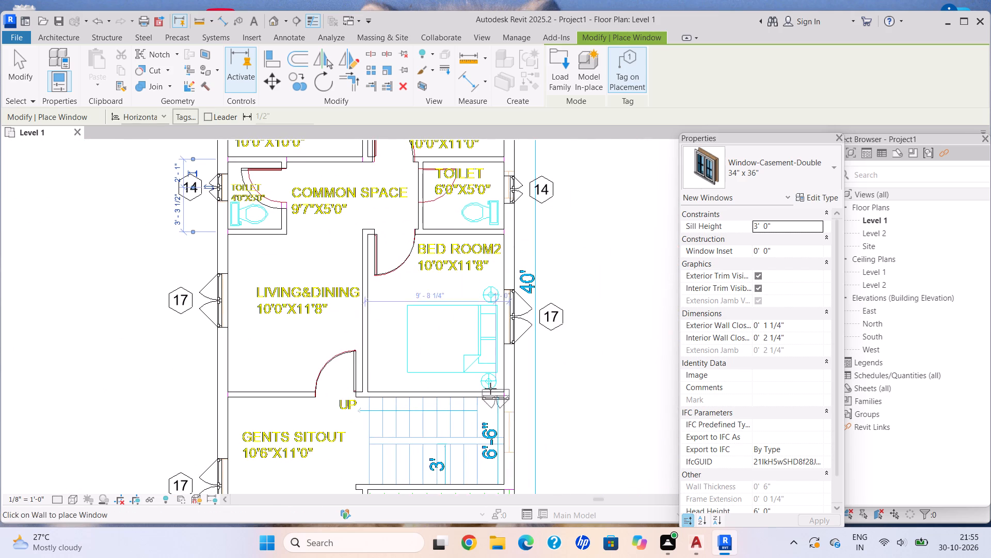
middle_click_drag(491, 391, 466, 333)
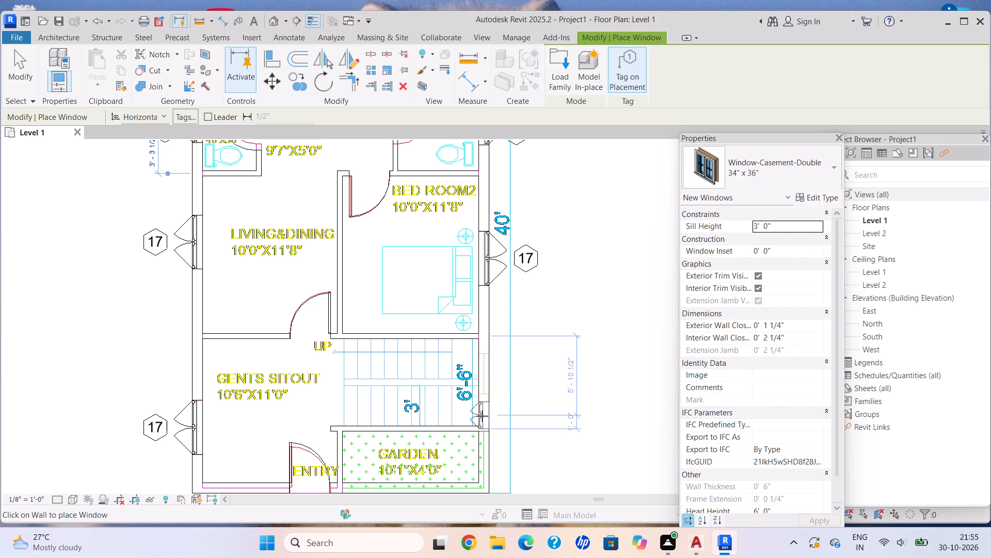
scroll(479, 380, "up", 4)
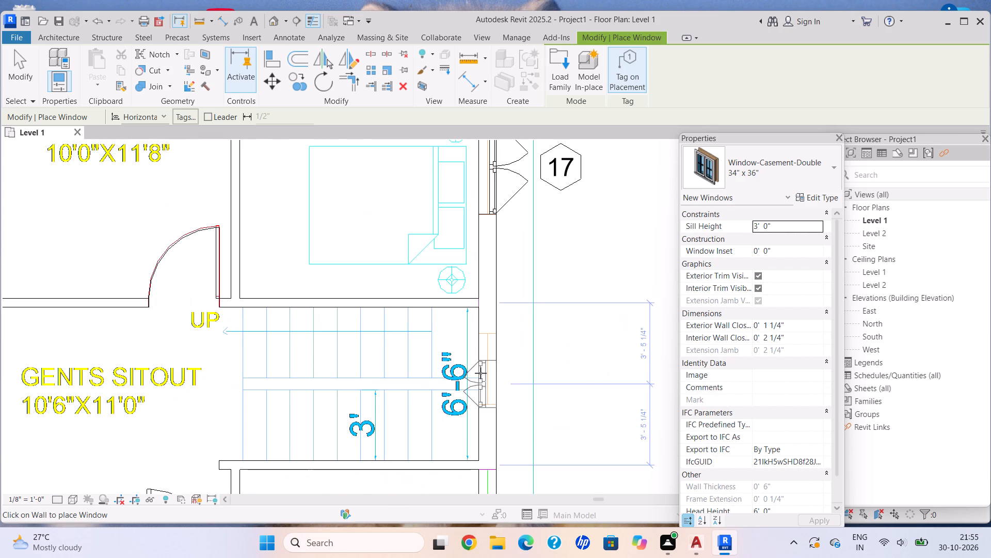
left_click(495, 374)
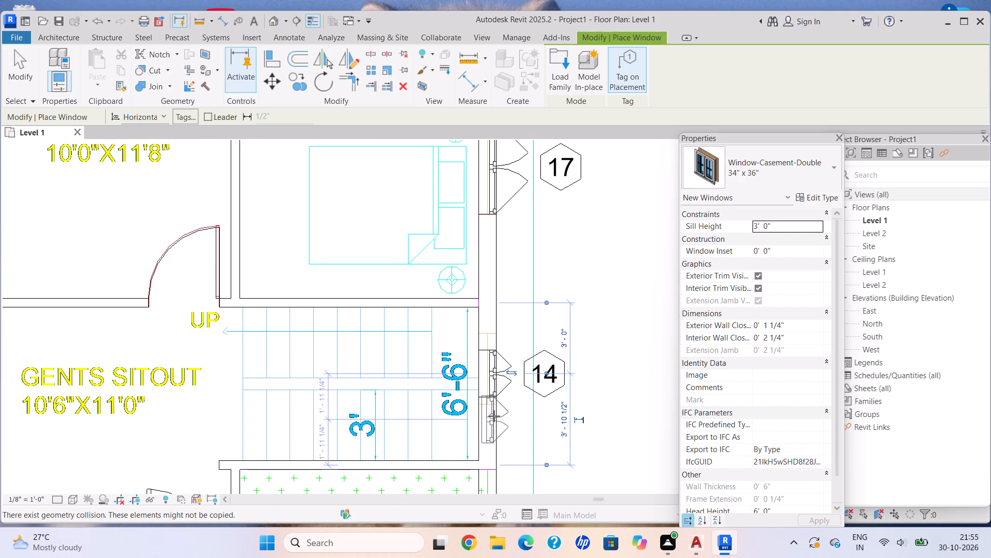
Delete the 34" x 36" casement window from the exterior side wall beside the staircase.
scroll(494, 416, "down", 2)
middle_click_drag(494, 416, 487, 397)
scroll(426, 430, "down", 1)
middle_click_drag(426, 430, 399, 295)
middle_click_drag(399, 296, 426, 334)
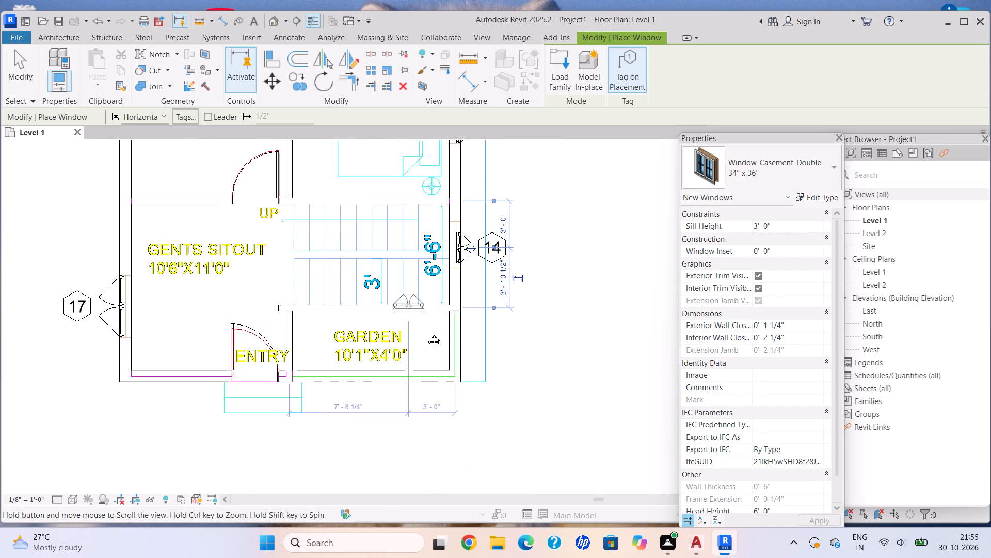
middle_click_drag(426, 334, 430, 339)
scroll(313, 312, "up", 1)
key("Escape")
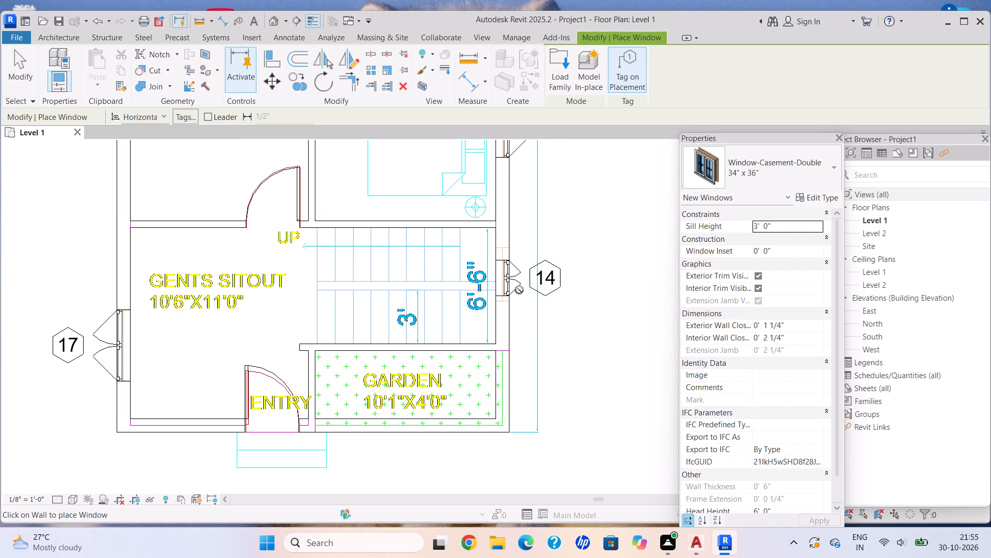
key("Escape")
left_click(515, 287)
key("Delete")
Place a Window-Casement-Double 57" x 72" window at the drawn opening in the exterior side wall beside the staircase.
scroll(540, 302, "down", 2)
middle_click_drag(546, 310, 565, 384)
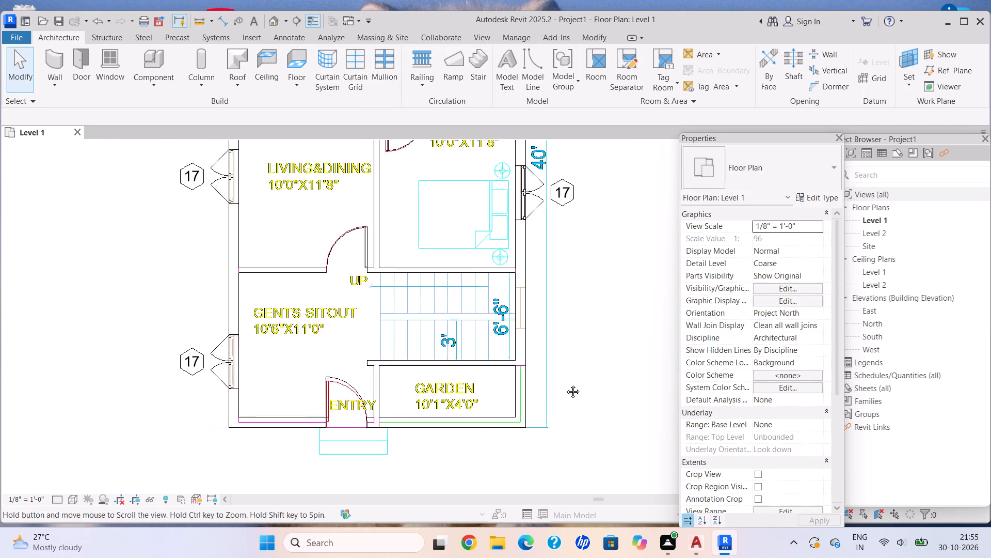
middle_click_drag(565, 384, 566, 395)
scroll(472, 380, "down", 4)
middle_click_drag(443, 313, 450, 360)
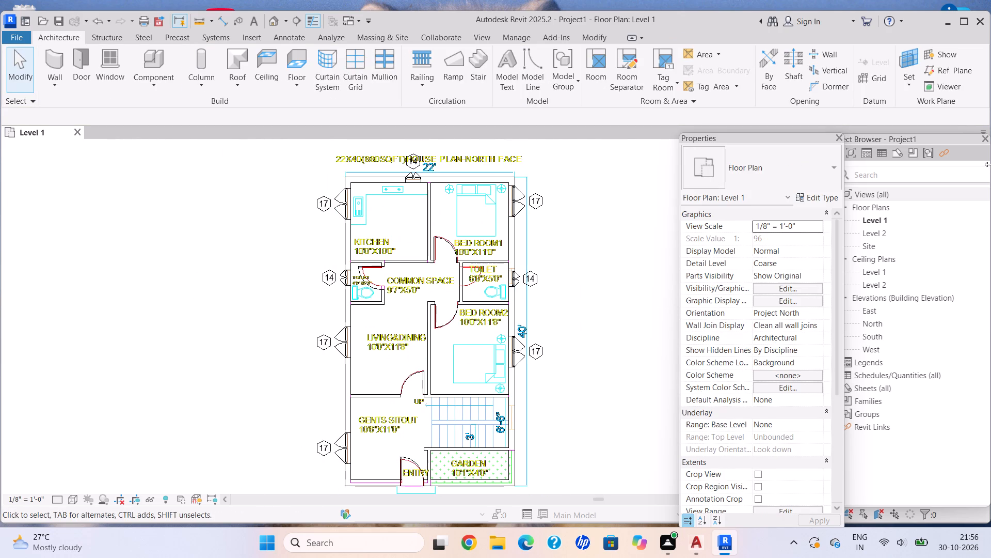
left_click(111, 73)
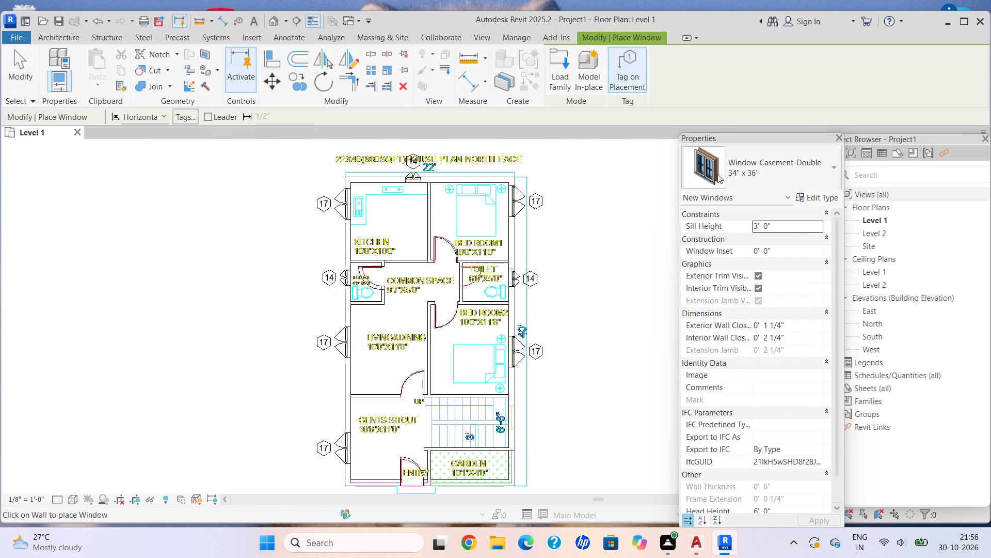
left_click(760, 180)
left_click(750, 399)
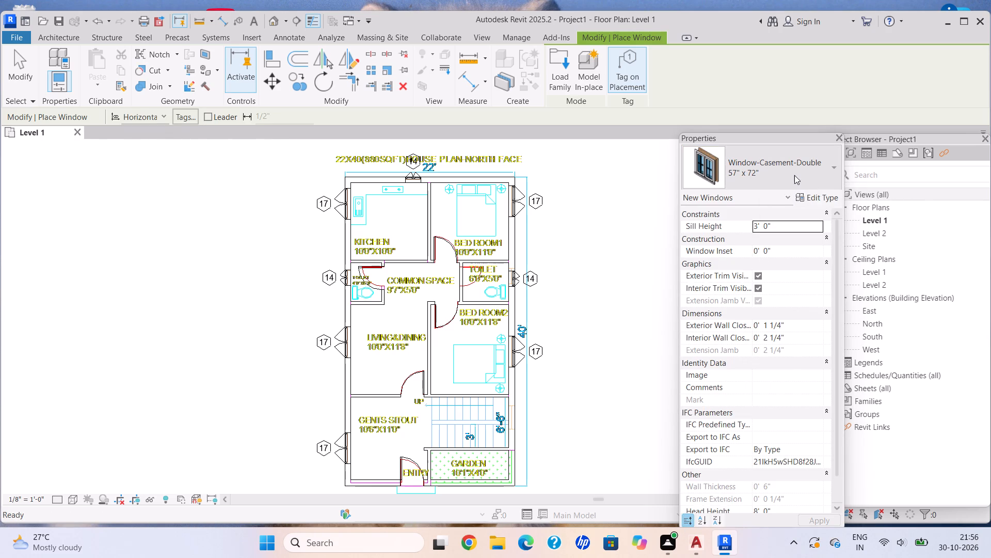
scroll(513, 431, "up", 3)
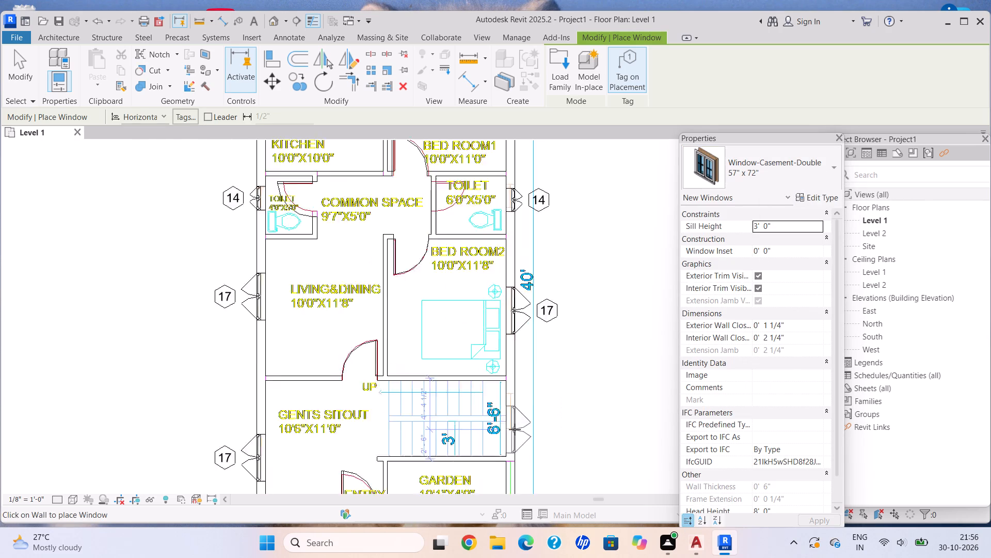
scroll(515, 429, "up", 2)
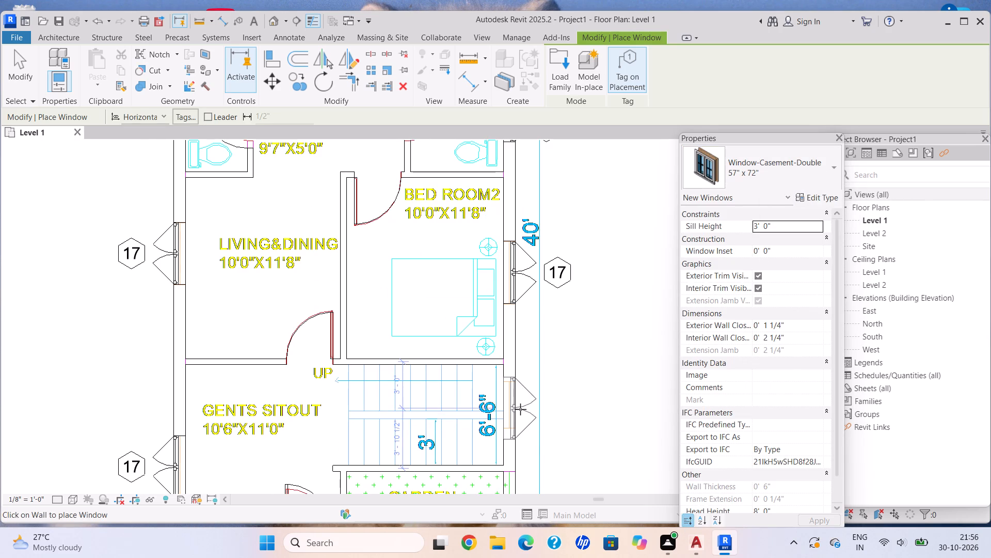
left_click(521, 407)
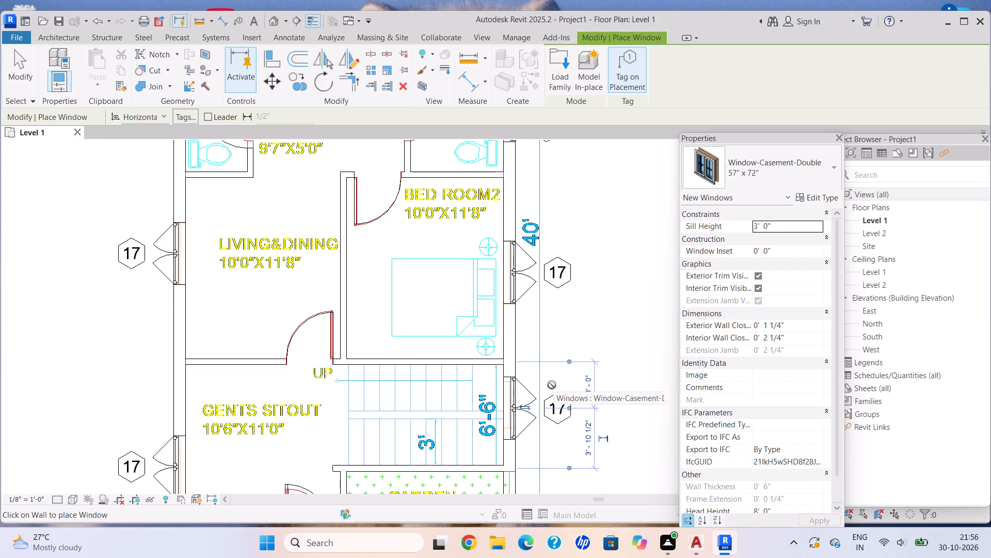
Inspect the staircase window's fit in its drawn opening and the adjoining walls around the Garden and Entry.
scroll(558, 405, "down", 1)
middle_click_drag(558, 405, 545, 337)
scroll(472, 422, "up", 2)
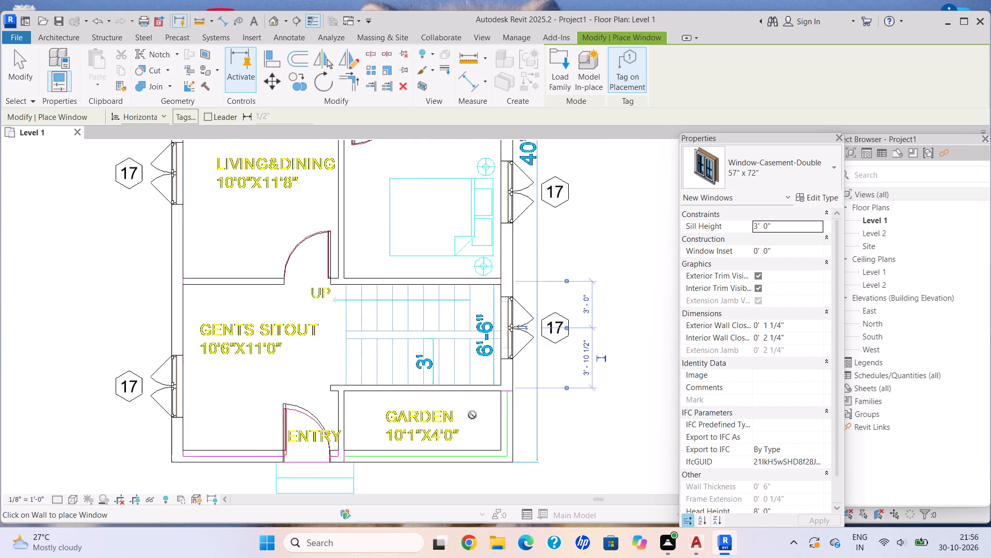
scroll(472, 415, "up", 4)
scroll(498, 323, "up", 3)
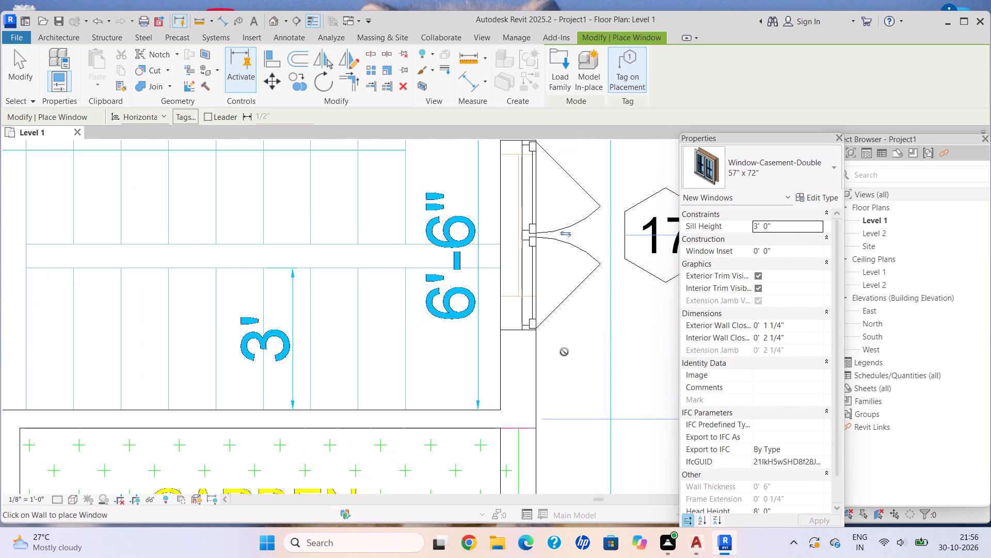
scroll(564, 352, "down", 1)
middle_click(565, 352)
middle_click_drag(561, 353, 499, 366)
scroll(465, 384, "down", 4)
middle_click_drag(462, 382, 462, 374)
scroll(516, 389, "down", 1)
middle_click_drag(515, 389, 509, 368)
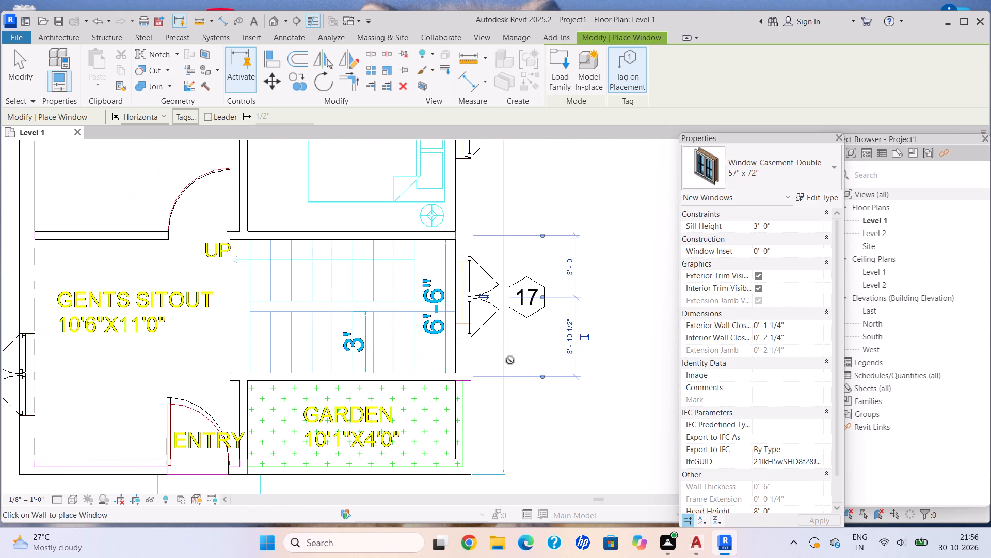
scroll(510, 360, "down", 2)
middle_click_drag(513, 360, 524, 367)
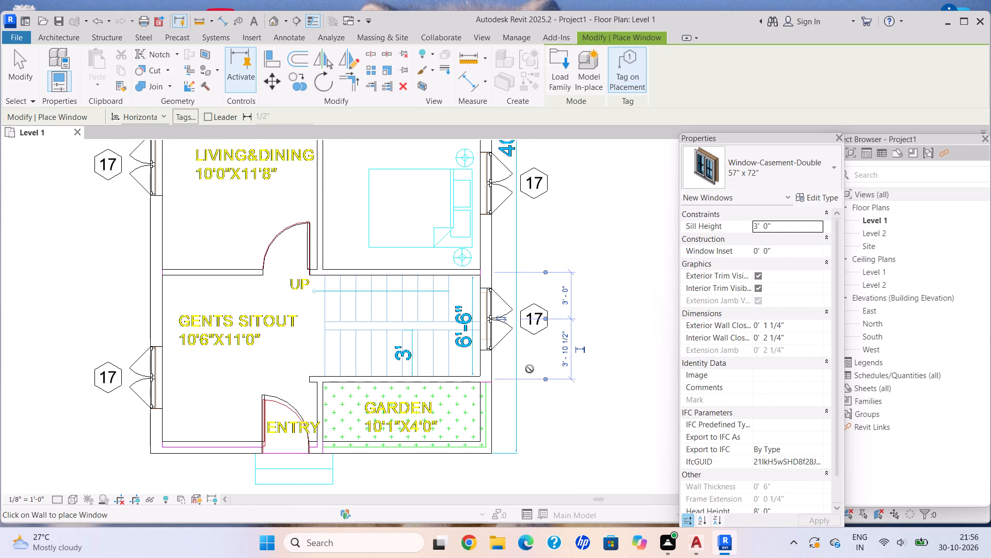
End window placement and nudge the 57" x 72" window in the Gents Sitout side wall toward the entry to match its drawn opening.
scroll(530, 369, "up", 2)
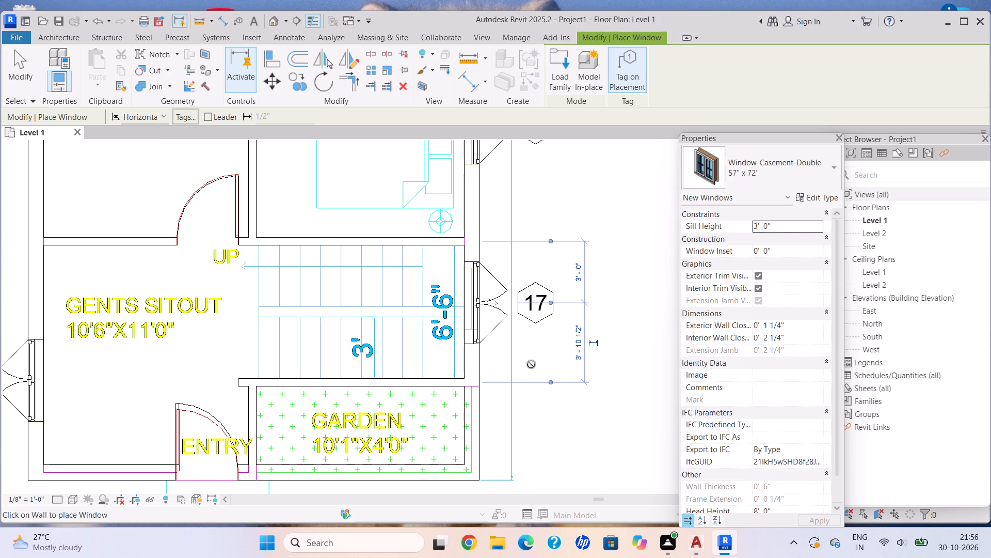
scroll(531, 364, "down", 3)
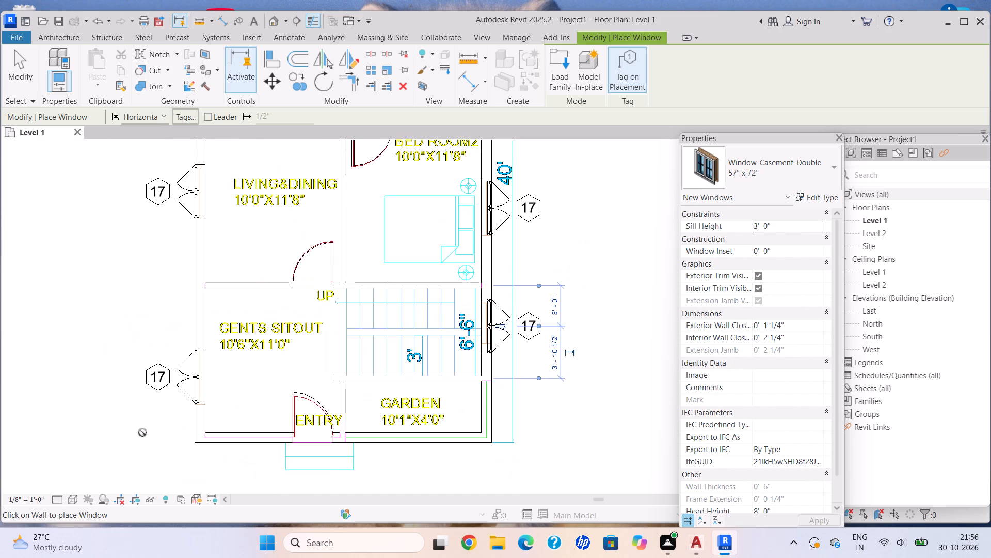
middle_click_drag(192, 422, 217, 410)
scroll(218, 367, "up", 2)
key("Escape")
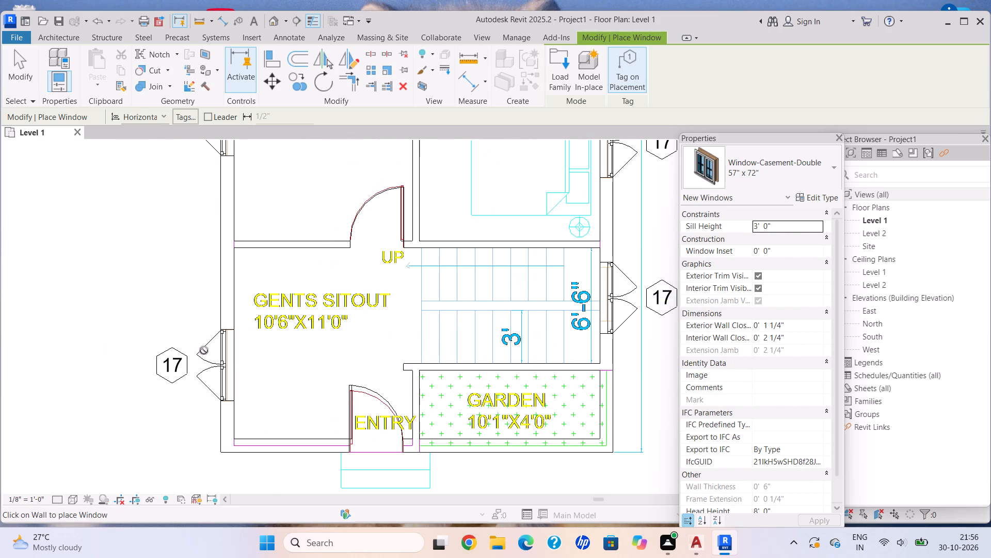
scroll(204, 350, "up", 4)
scroll(257, 328, "up", 4)
key("Escape")
scroll(234, 306, "up", 8)
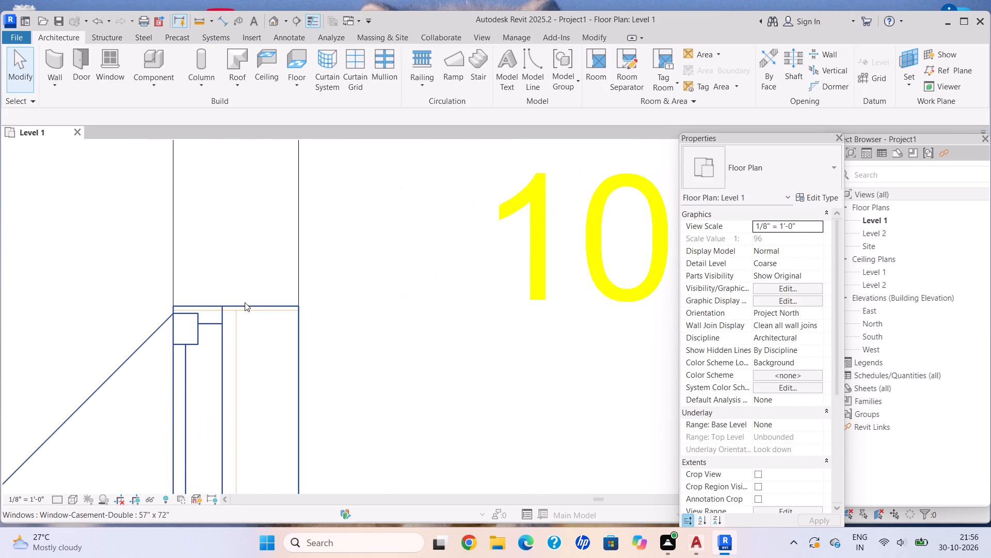
left_click(247, 306)
key("Down")
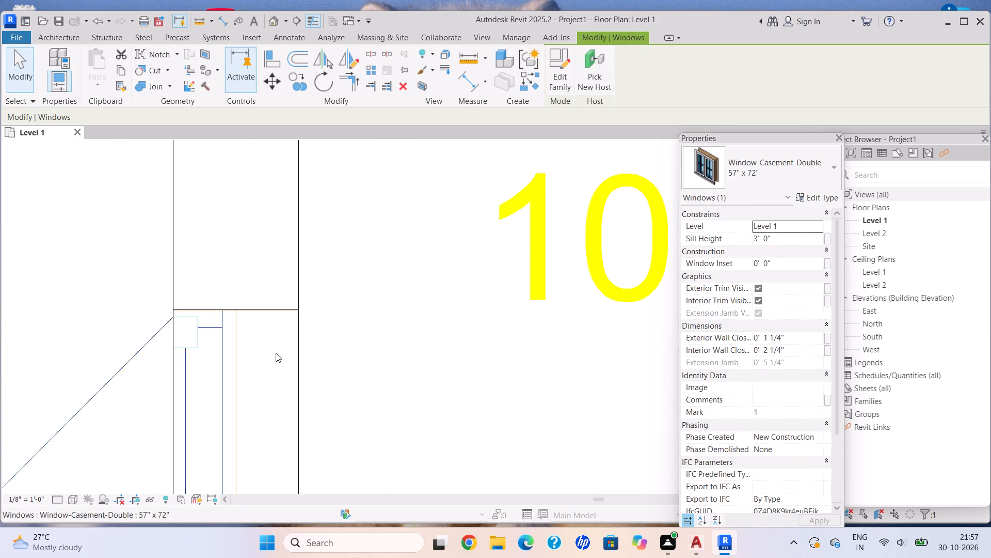
scroll(297, 371, "down", 15)
right_click(313, 352)
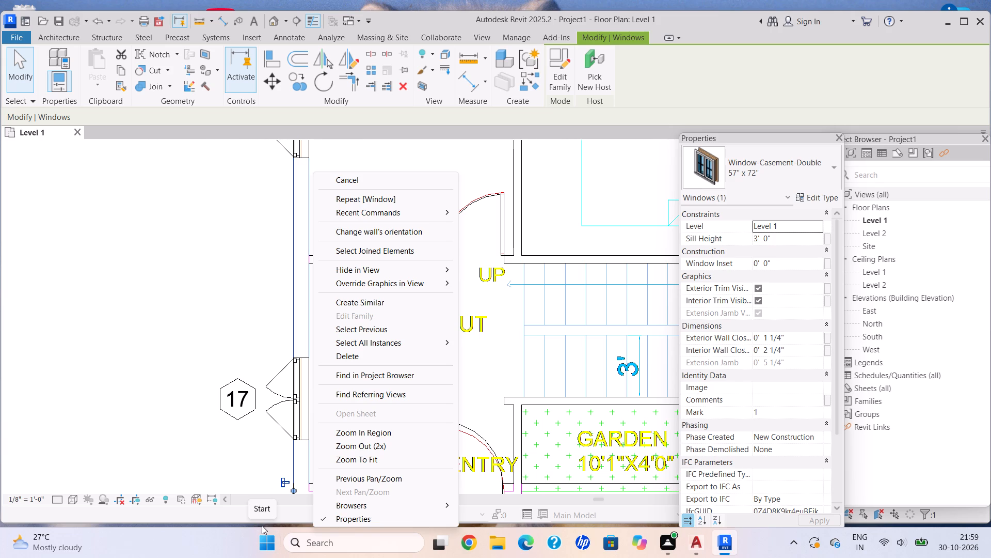
left_click(21, 309)
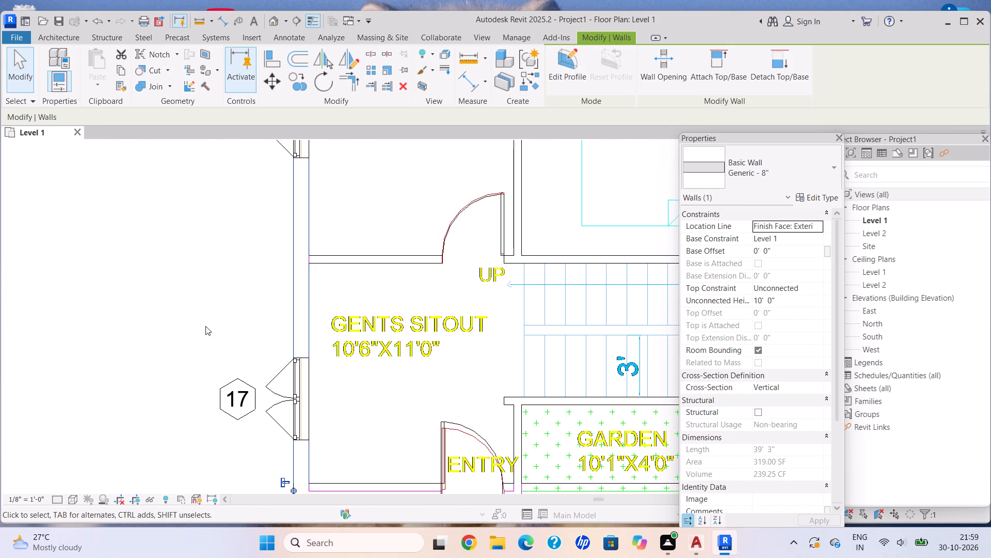
Nudge the 57" x 72" window in the Living & Dining side wall toward the Gents Sitout to match its drawn opening.
scroll(216, 329, "down", 5)
middle_click(216, 323)
scroll(234, 349, "up", 17)
scroll(346, 312, "up", 1)
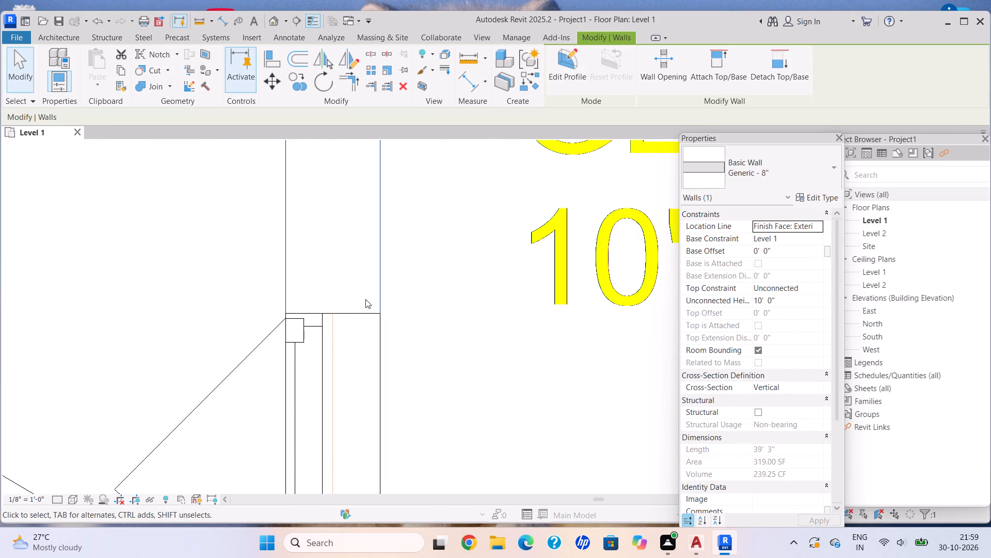
scroll(368, 291, "down", 6)
middle_click_drag(316, 216, 356, 363)
scroll(331, 279, "down", 6)
middle_click_drag(354, 253, 388, 396)
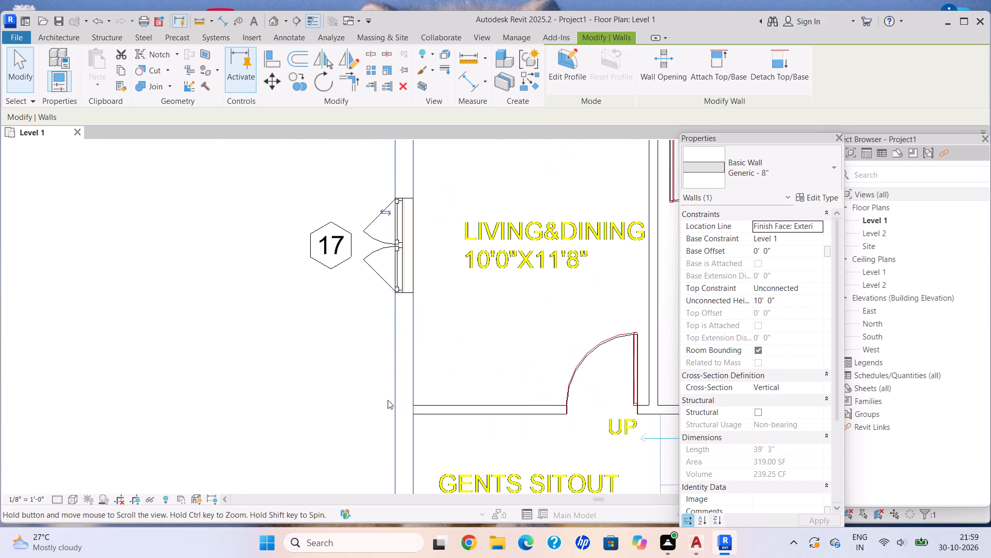
scroll(400, 252, "up", 18)
scroll(415, 162, "up", 1)
scroll(416, 161, "down", 1)
middle_click_drag(421, 162, 417, 293)
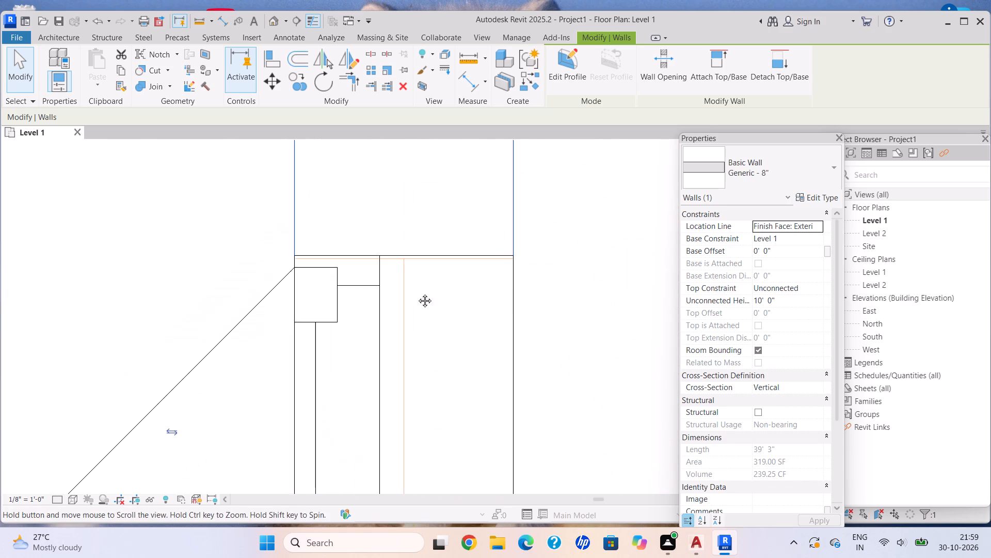
middle_click_drag(417, 293, 405, 334)
scroll(415, 315, "up", 4)
left_click(415, 314)
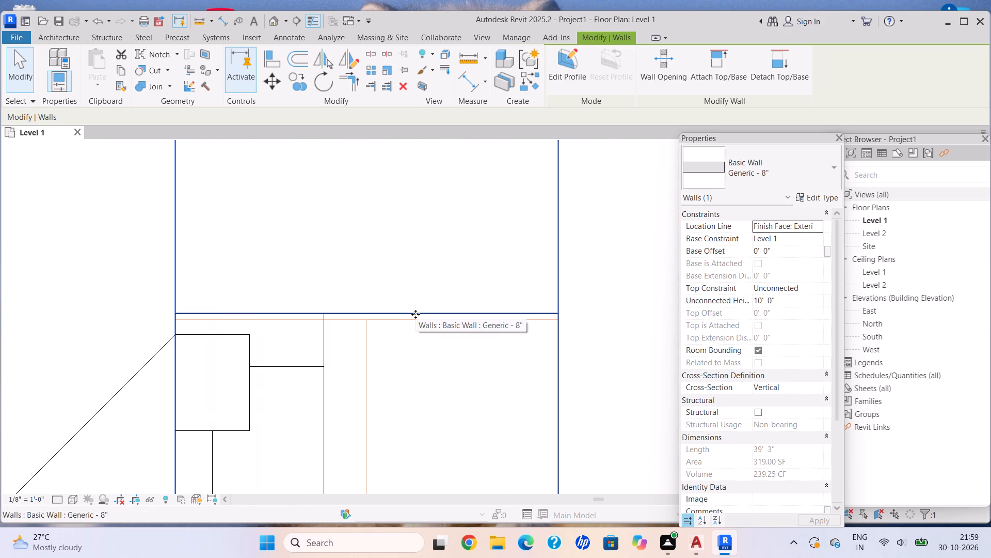
key("Down")
key("Down")
key("Down")
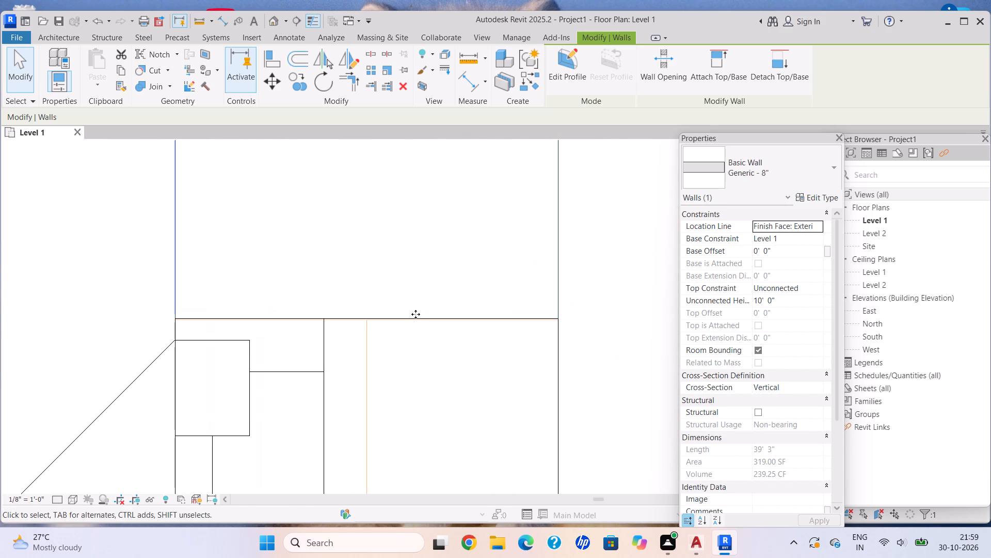
Fine-tune the Living & Dining side window's position so its edge coincides with the drawn opening line.
scroll(415, 314, "up", 10)
key("Up")
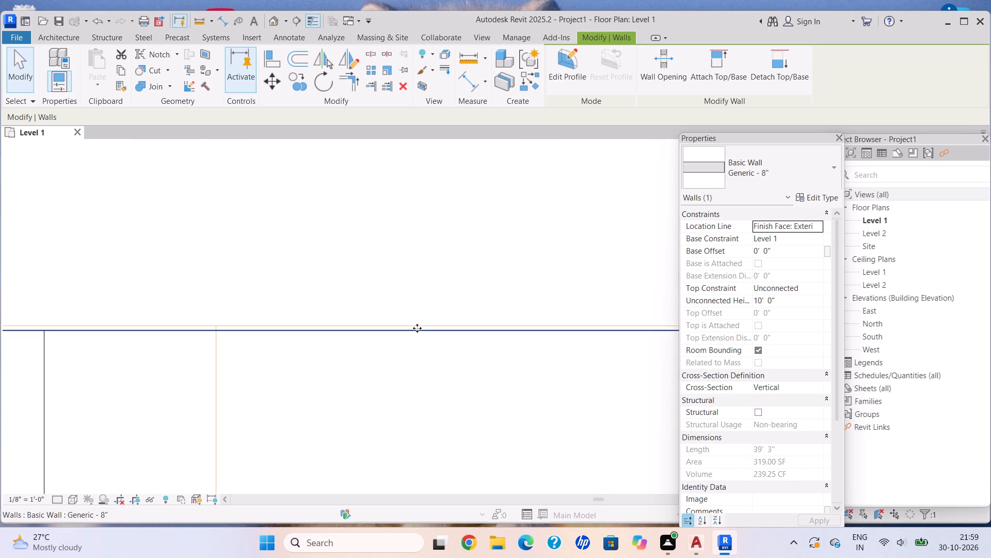
key("Up")
key("Up")
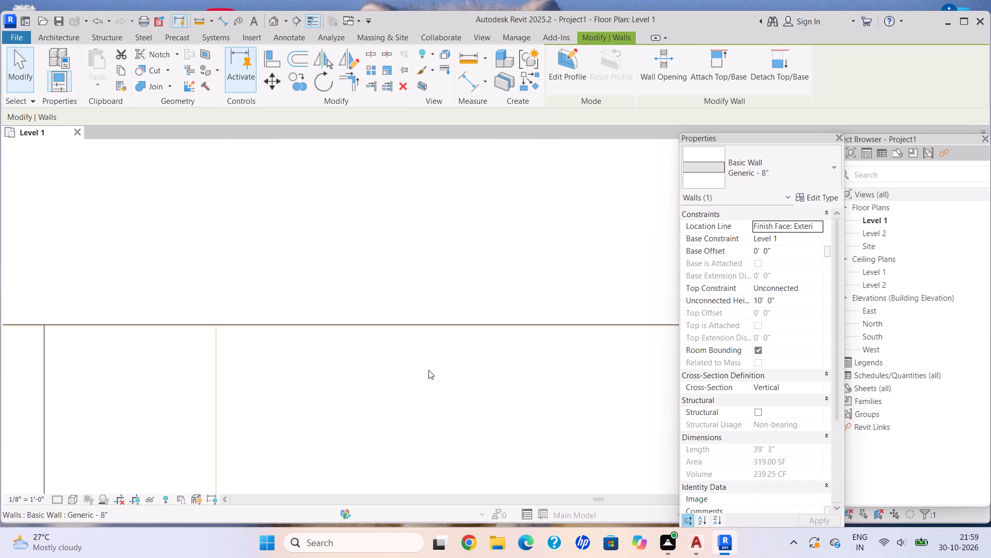
scroll(420, 337, "up", 5)
scroll(447, 296, "up", 5)
left_click(462, 329)
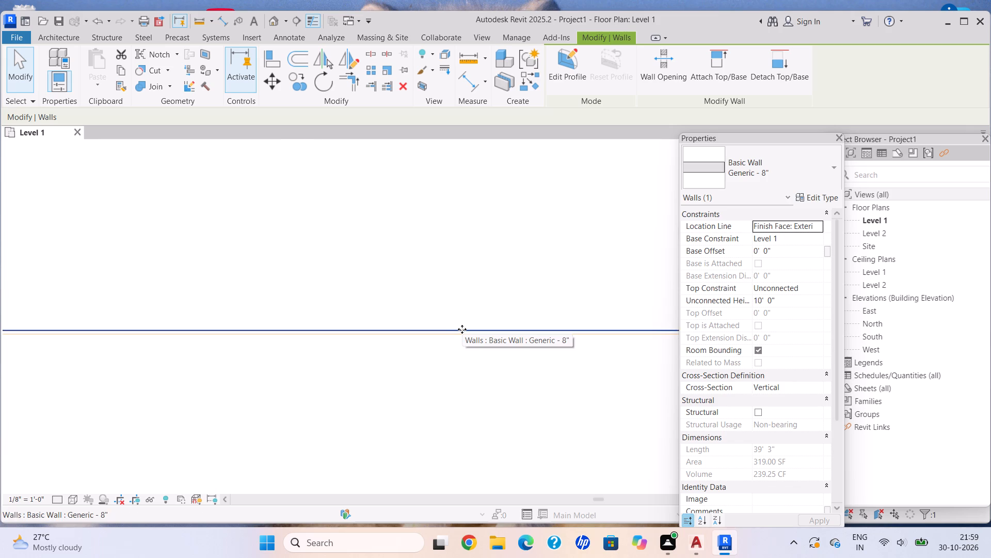
key("Down")
key("Down")
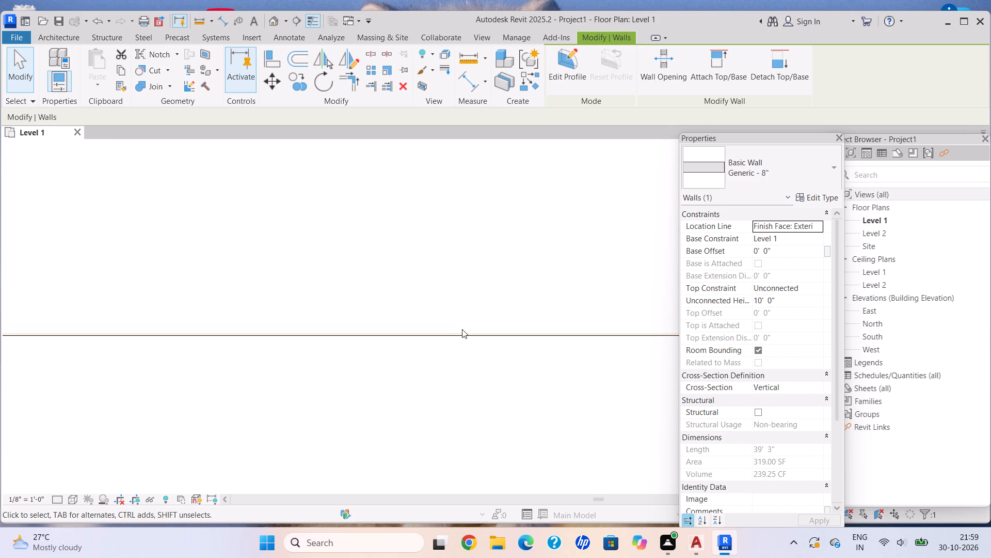
key("Up")
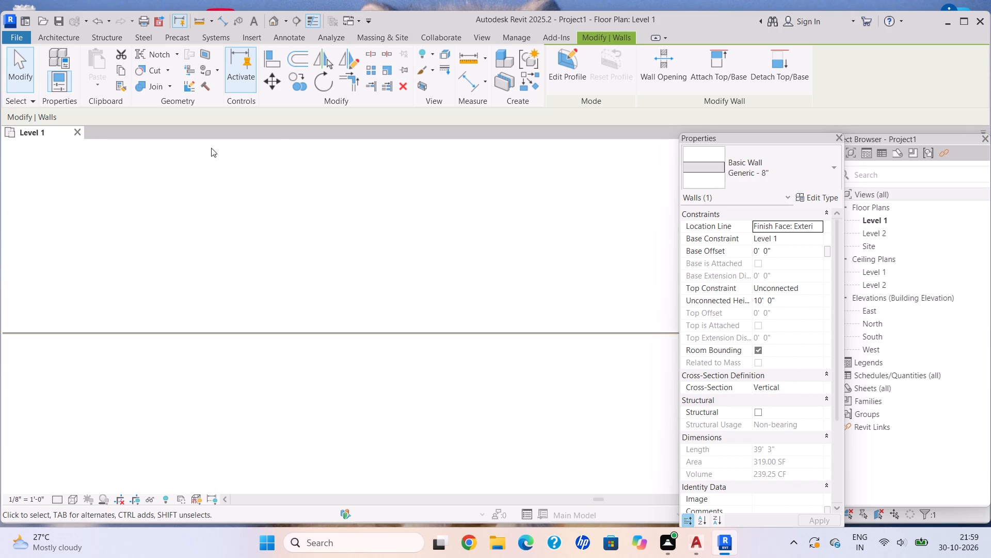
Nudge the small window in the side wall of the toilet beside the common space toward Living & Dining, matching its drawn opening.
scroll(211, 183, "down", 10)
scroll(220, 212, "up", 1)
scroll(220, 212, "down", 9)
scroll(294, 320, "down", 18)
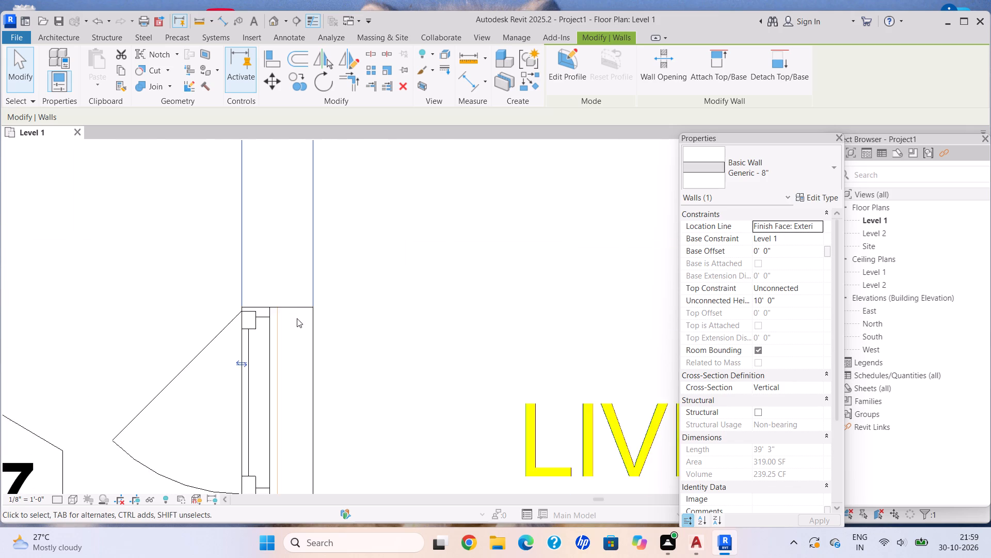
scroll(297, 318, "down", 10)
middle_click_drag(293, 297, 301, 316)
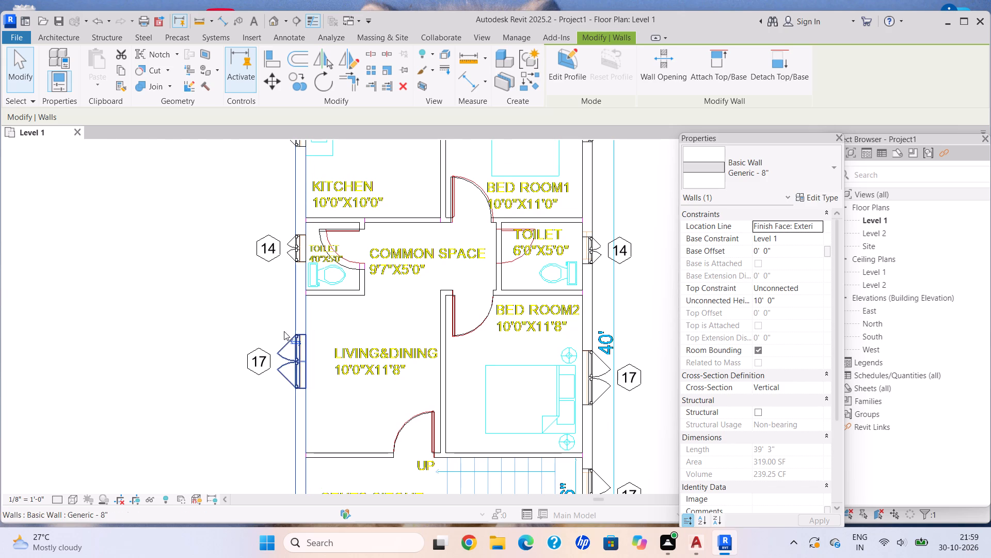
scroll(291, 230, "up", 19)
left_click(306, 237)
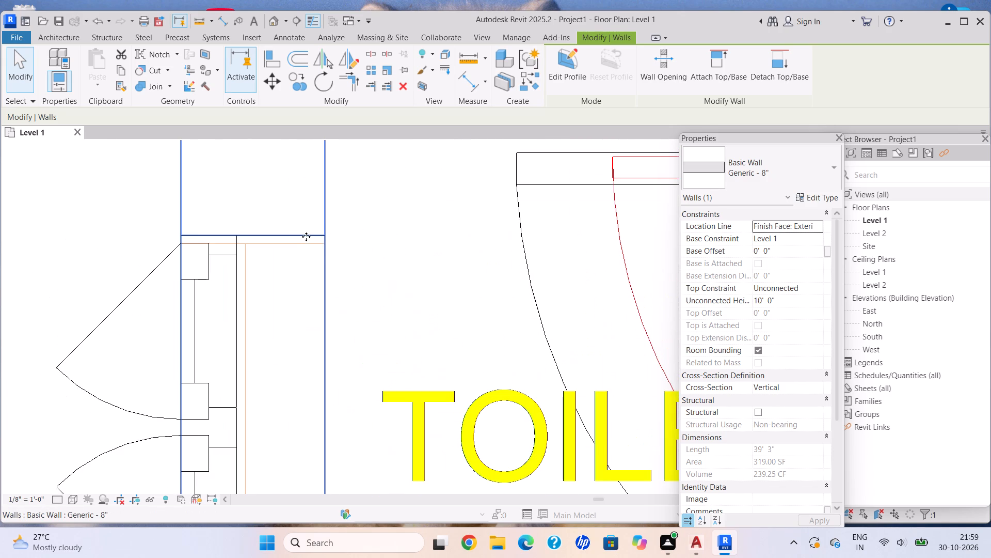
key("Down")
key("Down")
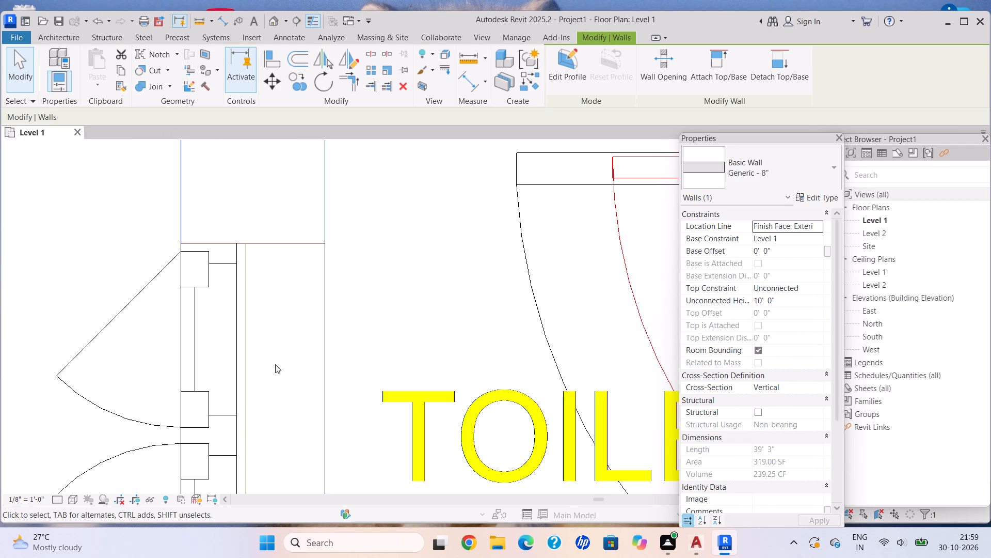
Align the 57" x 72" window in the Kitchen side wall with its drawn opening, nudging it toward the outer corner and fine-tuning it.
scroll(293, 406, "down", 18)
middle_click_drag(246, 202, 295, 281)
scroll(295, 277, "down", 1)
scroll(310, 292, "up", 6)
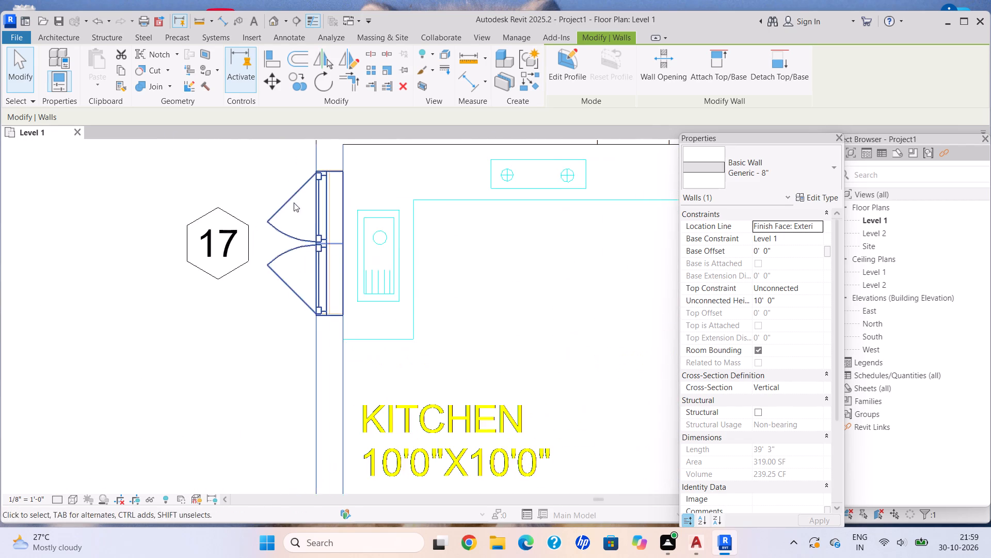
scroll(294, 203, "up", 3)
middle_click_drag(303, 291, 294, 438)
scroll(299, 415, "down", 2)
scroll(305, 339, "up", 6)
scroll(373, 391, "up", 4)
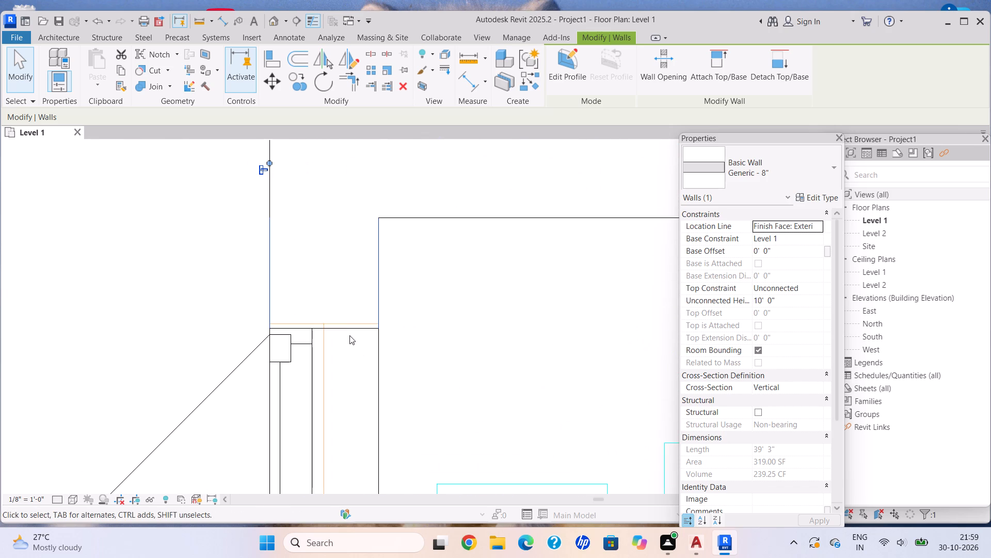
left_click(347, 331)
key("Up")
key("Up")
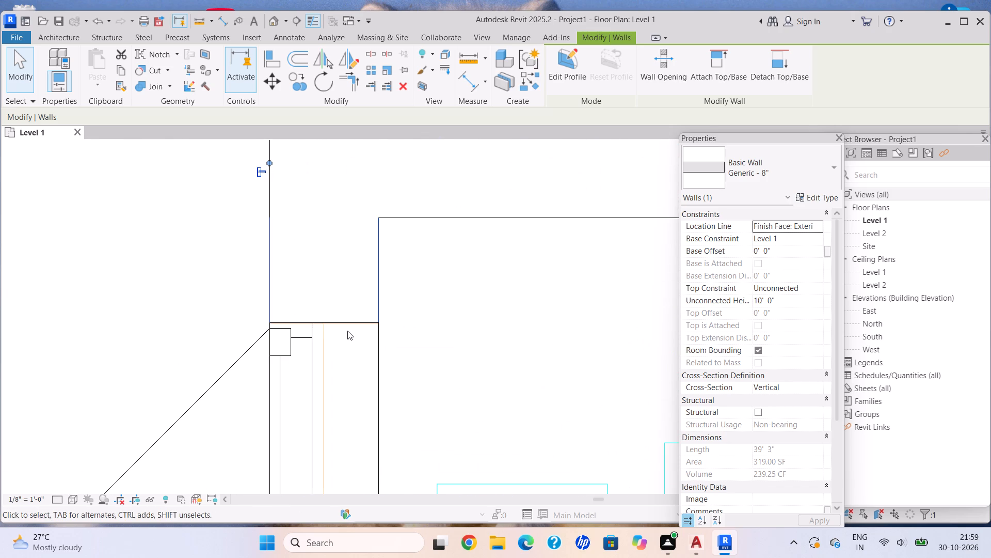
scroll(347, 331, "up", 9)
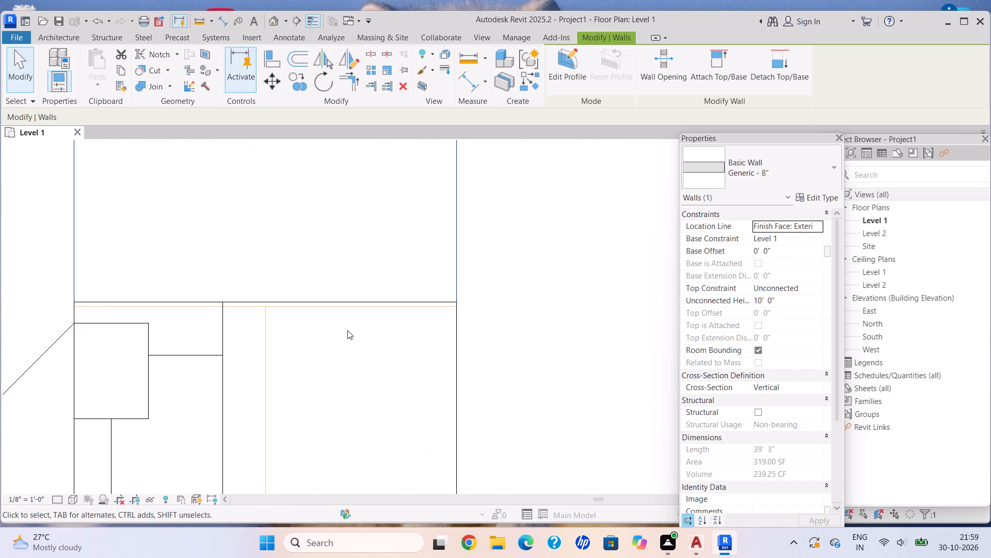
key("Down")
key("Down")
Nudge the 34" x 36" window in the Kitchen's end wall away from Bed Room 1 to match its drawn opening.
scroll(347, 330, "down", 20)
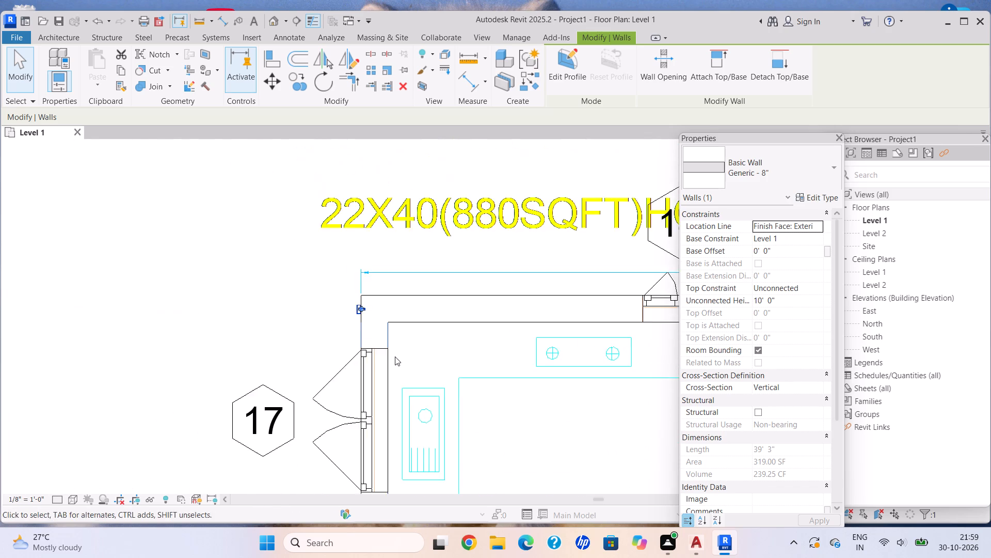
scroll(394, 353, "down", 4)
middle_click_drag(394, 353, 327, 335)
scroll(487, 258, "up", 11)
scroll(499, 312, "up", 4)
scroll(499, 312, "down", 1)
scroll(499, 312, "up", 1)
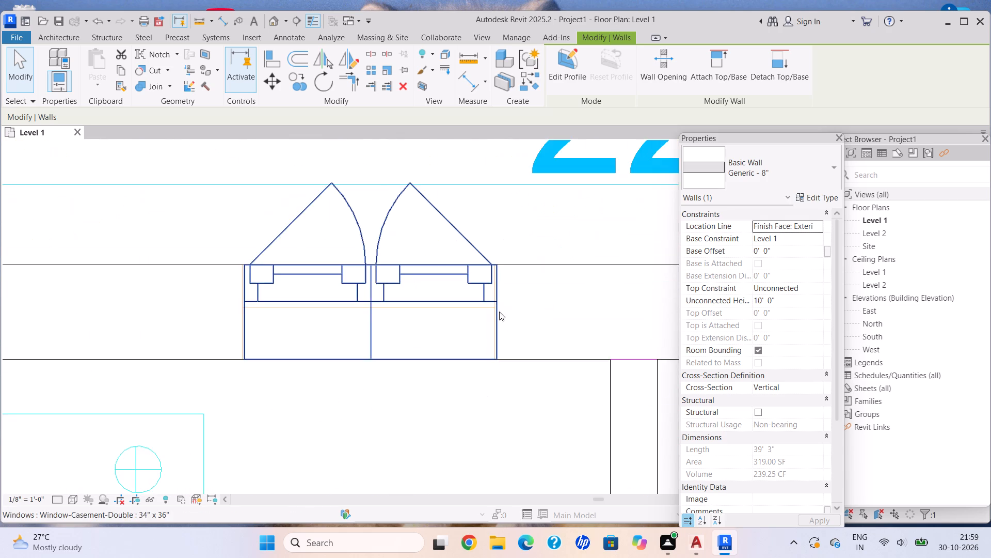
scroll(510, 331, "up", 5)
left_click(483, 343)
key("Left")
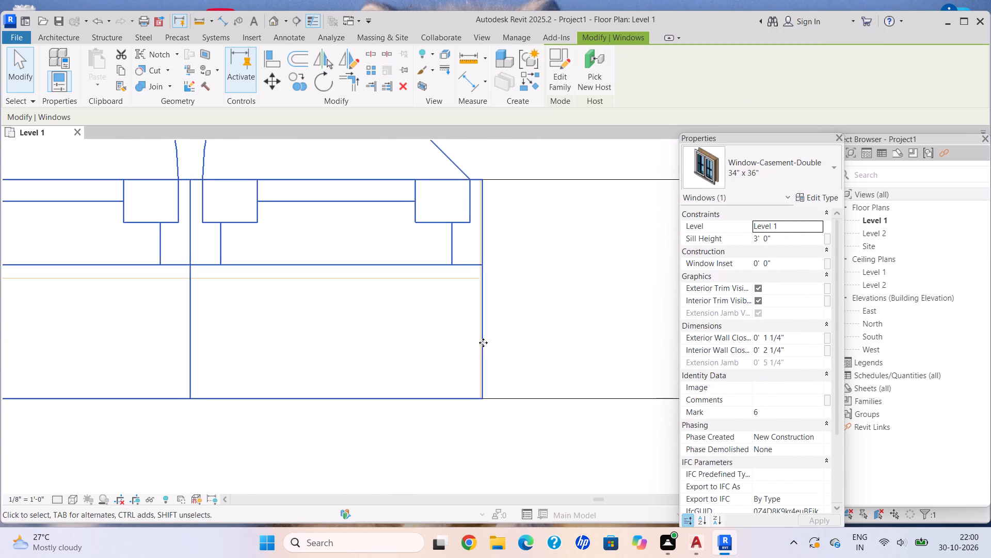
key("Left")
Nudge the 57" x 72" window in the Bed Room 1 side wall away from the outer corner to match its drawn opening.
scroll(531, 378, "down", 11)
middle_click_drag(530, 380, 263, 275)
scroll(281, 275, "down", 2)
scroll(423, 333, "down", 2)
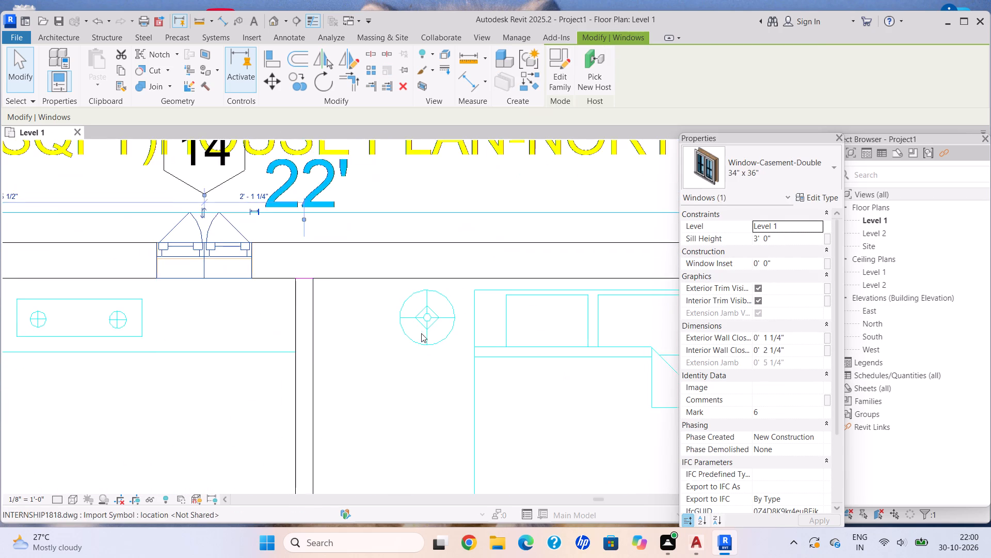
scroll(421, 333, "down", 4)
middle_click_drag(346, 305, 175, 297)
scroll(164, 301, "down", 1)
scroll(372, 300, "up", 17)
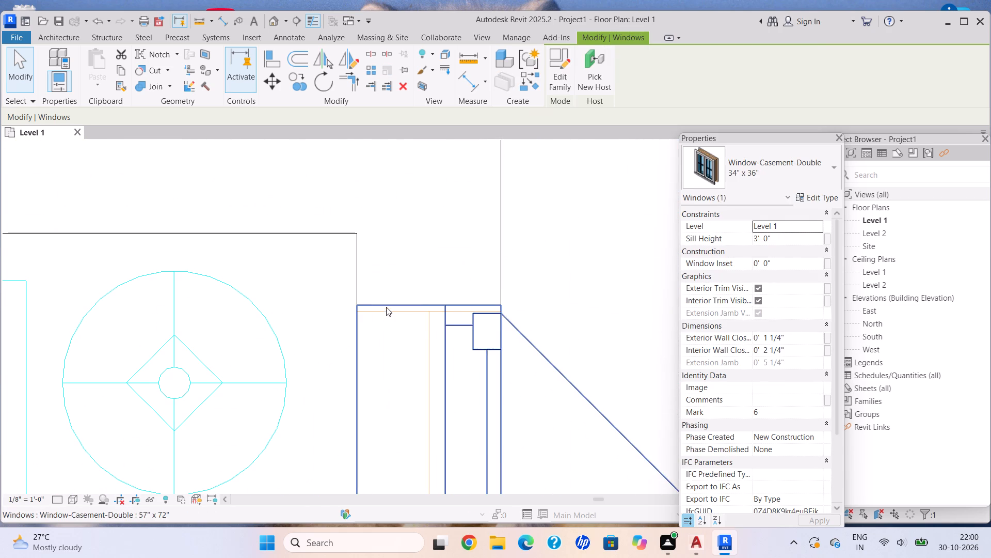
left_click(386, 306)
key("Down")
key("Down")
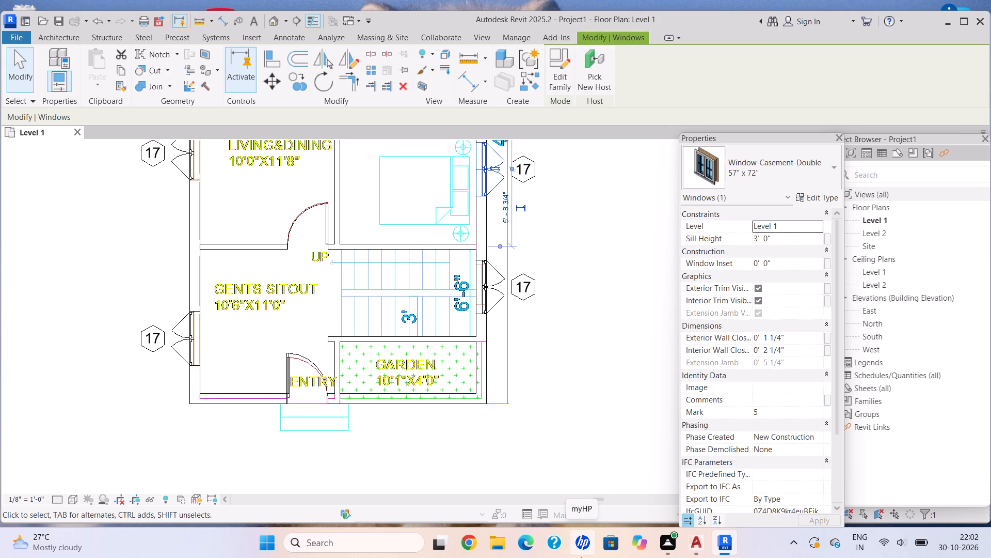
Examine the whole plan and the staircase, Gents Sitout, Entry and Garden area against the linked drawing.
scroll(530, 555, "down", 4)
scroll(385, 219, "down", 5)
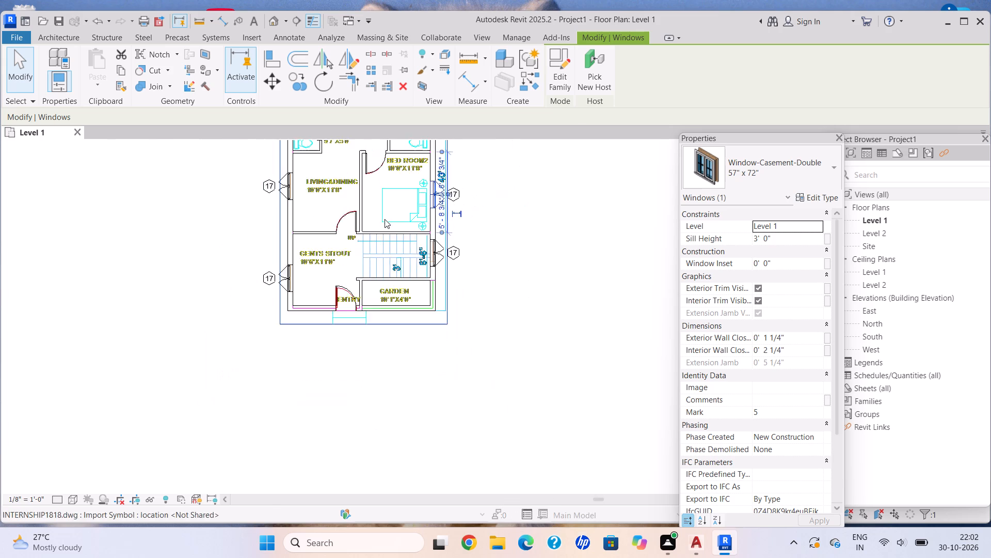
middle_click_drag(386, 236, 370, 373)
scroll(370, 373, "down", 1)
scroll(375, 257, "up", 3)
scroll(407, 366, "up", 1)
middle_click_drag(407, 366, 380, 274)
scroll(380, 274, "up", 2)
middle_click_drag(367, 380, 369, 380)
scroll(369, 380, "up", 2)
middle_click_drag(369, 380, 358, 286)
scroll(379, 398, "up", 1)
middle_click_drag(379, 385, 381, 342)
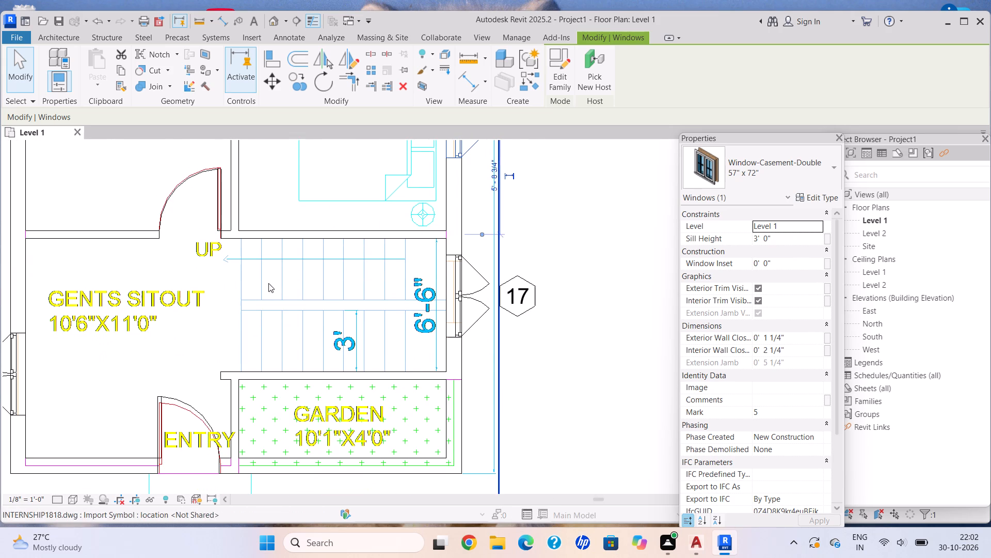
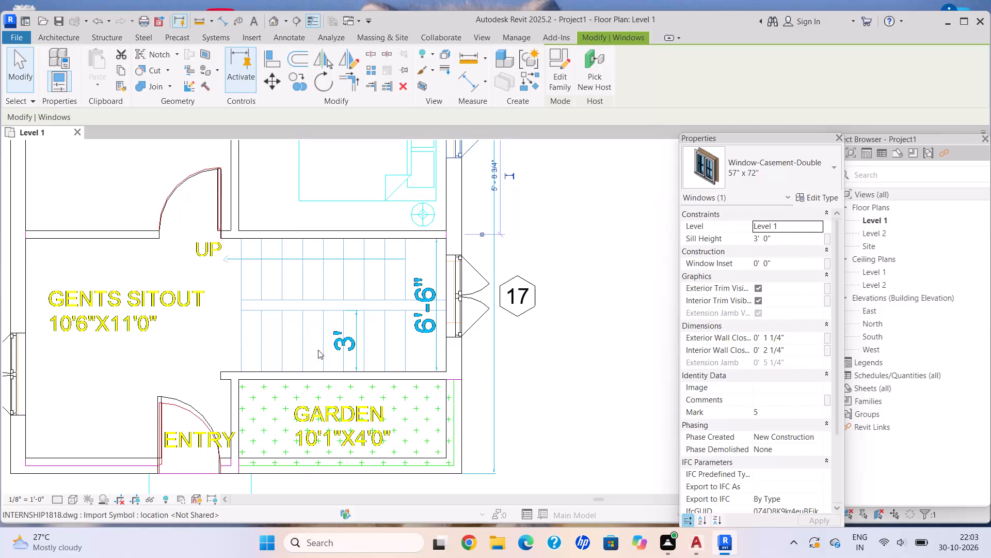
Start a stair with a sketched run and draw its first boundary line along the bedroom-side wall, from the first drawn riser to the exterior wall.
scroll(187, 251, "down", 2)
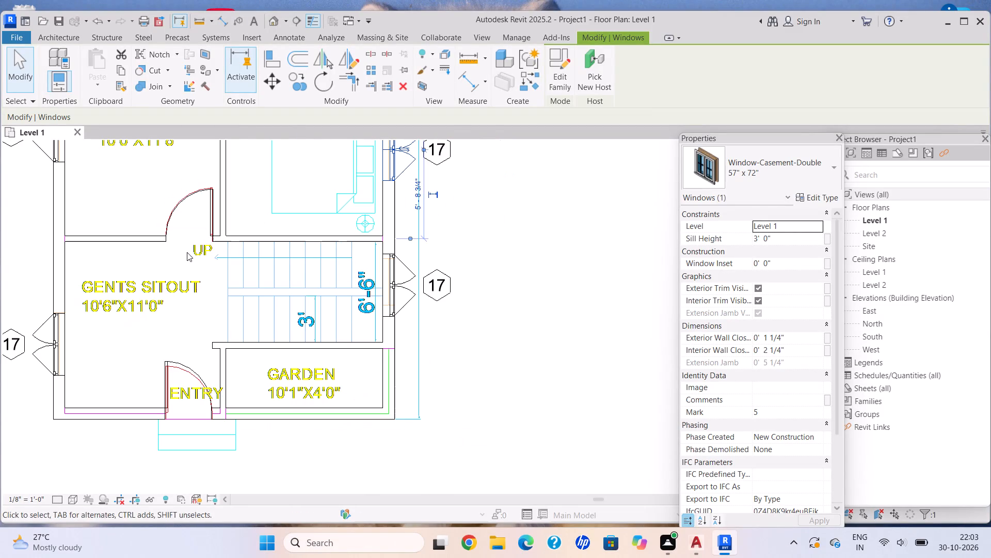
left_click(72, 44)
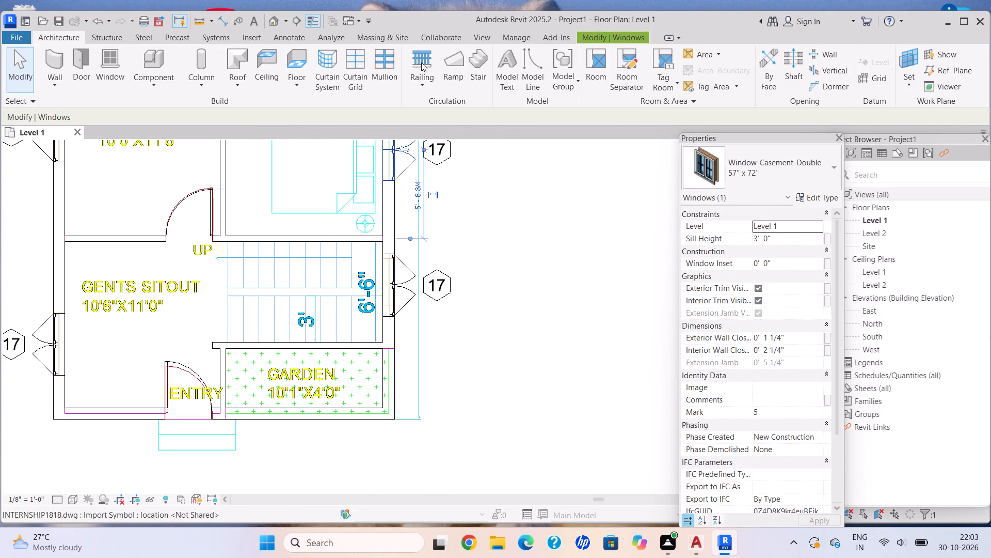
left_click(479, 70)
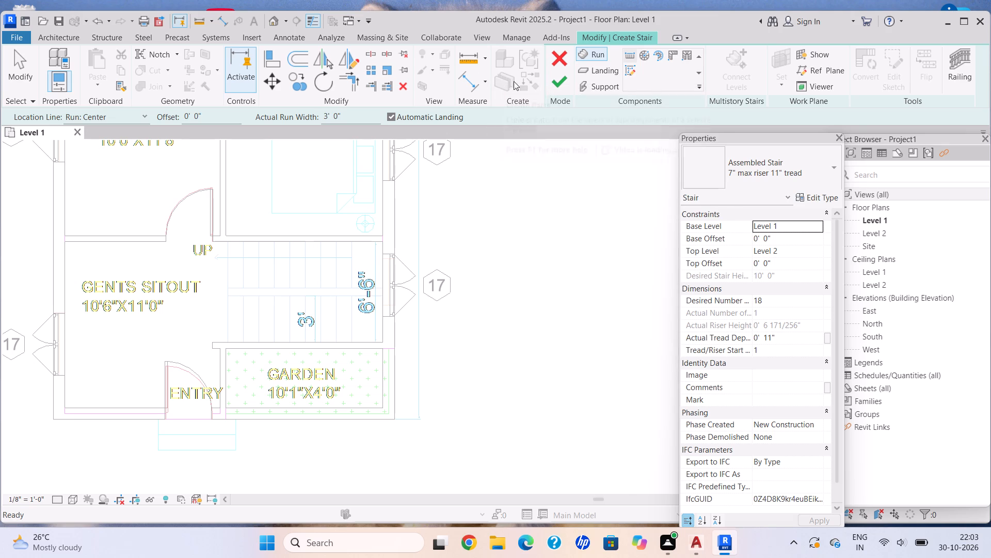
left_click(636, 70)
left_click(619, 56)
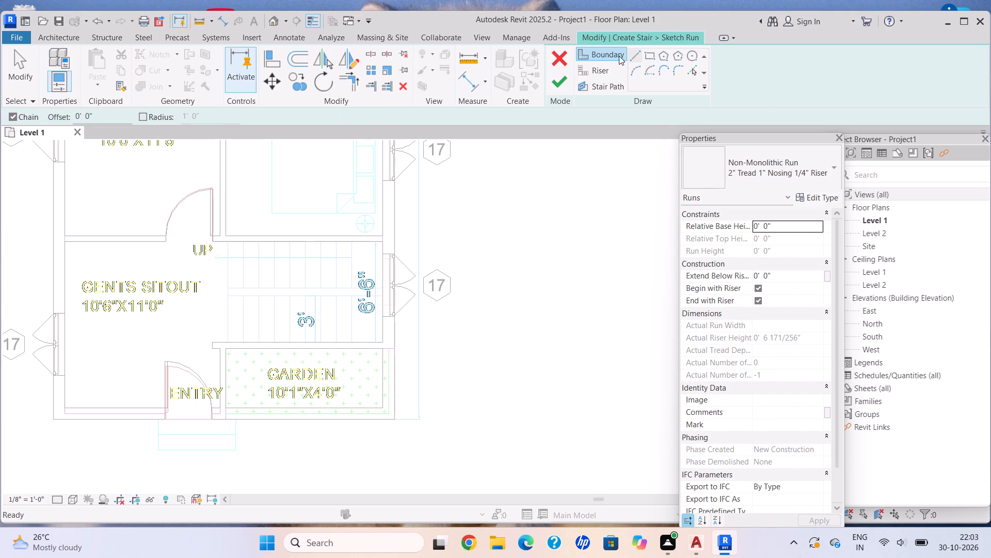
left_click(633, 49)
scroll(346, 259, "up", 4)
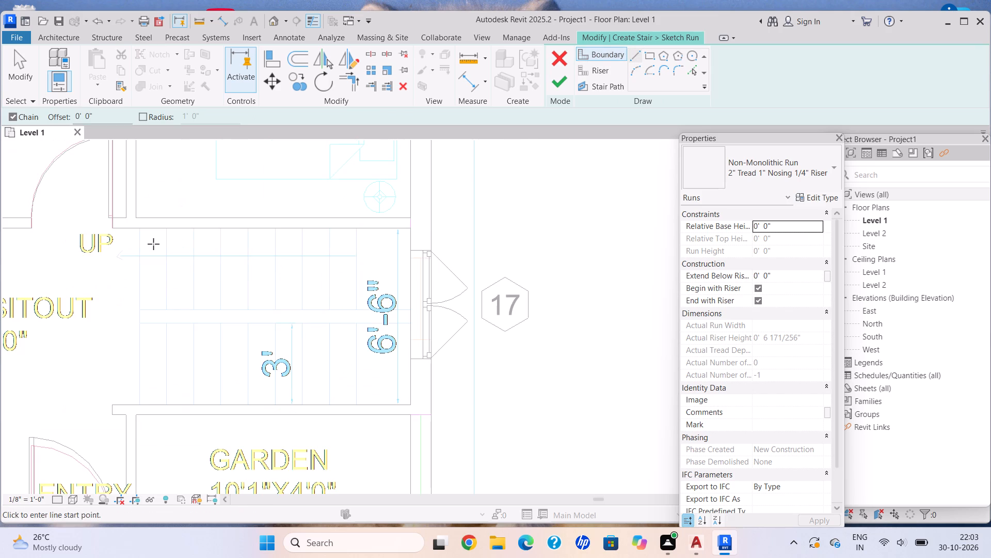
scroll(149, 244, "up", 4)
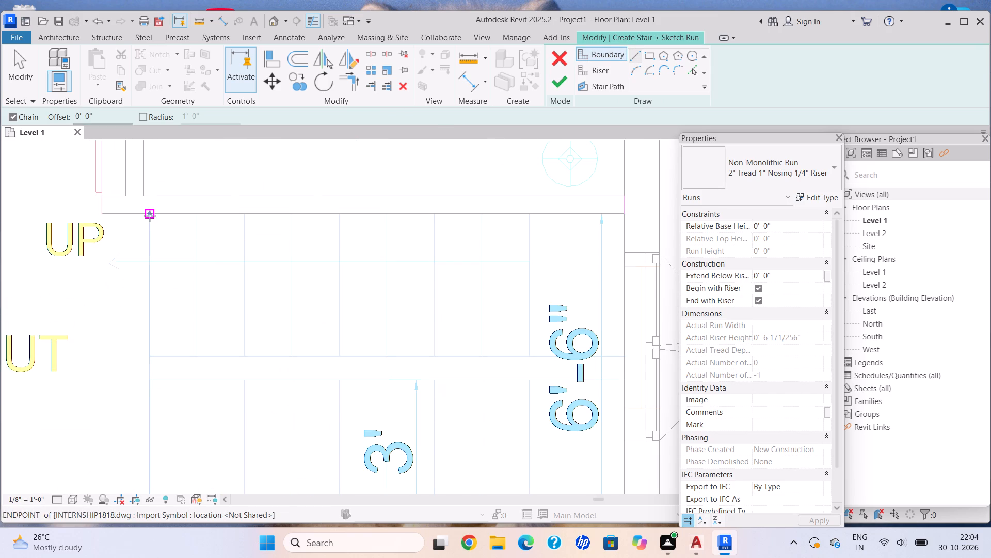
left_click(150, 216)
middle_click_drag(383, 177, 222, 200)
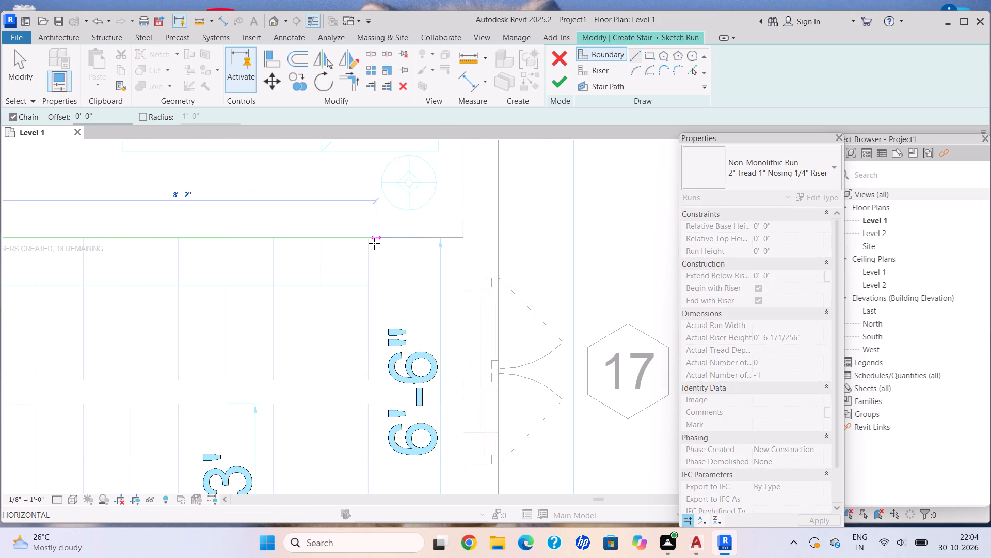
left_click(465, 236)
Continue the outer stair boundary along the exterior wall and back along the Garden wall to the last drawn riser.
scroll(467, 348, "down", 5)
middle_click_drag(467, 349, 448, 239)
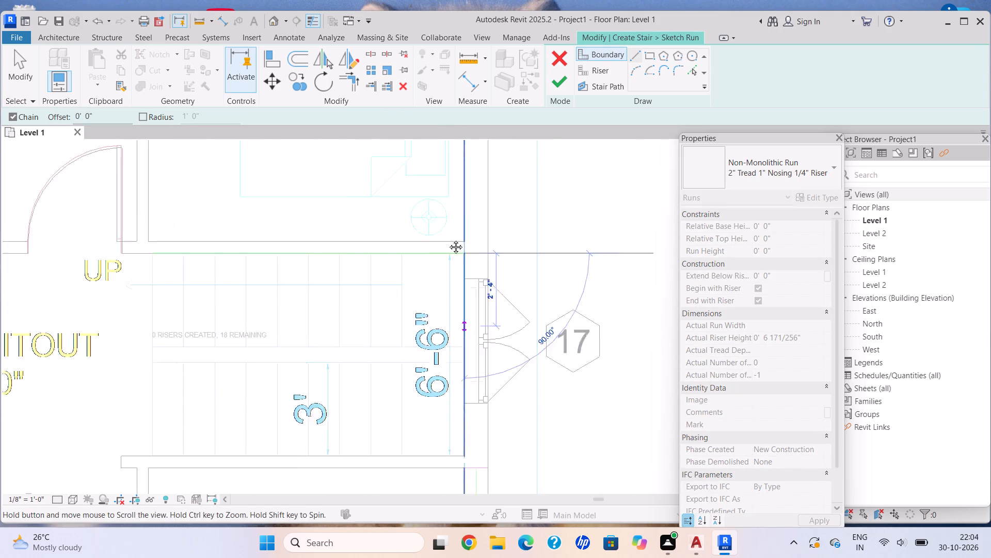
middle_click_drag(448, 239, 449, 240)
scroll(448, 239, "down", 1)
scroll(443, 335, "up", 7)
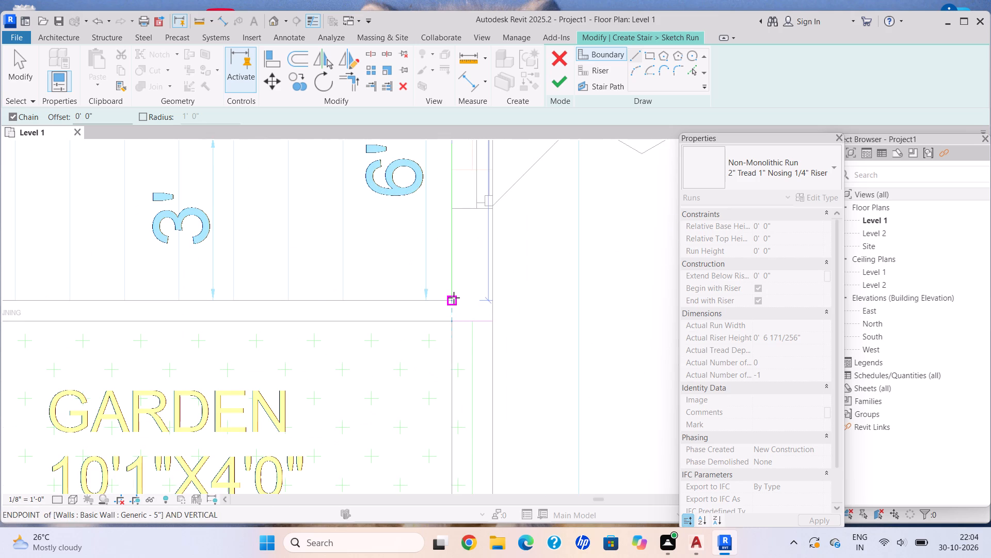
left_click(454, 298)
middle_click_drag(297, 329, 504, 336)
scroll(297, 329, "down", 1)
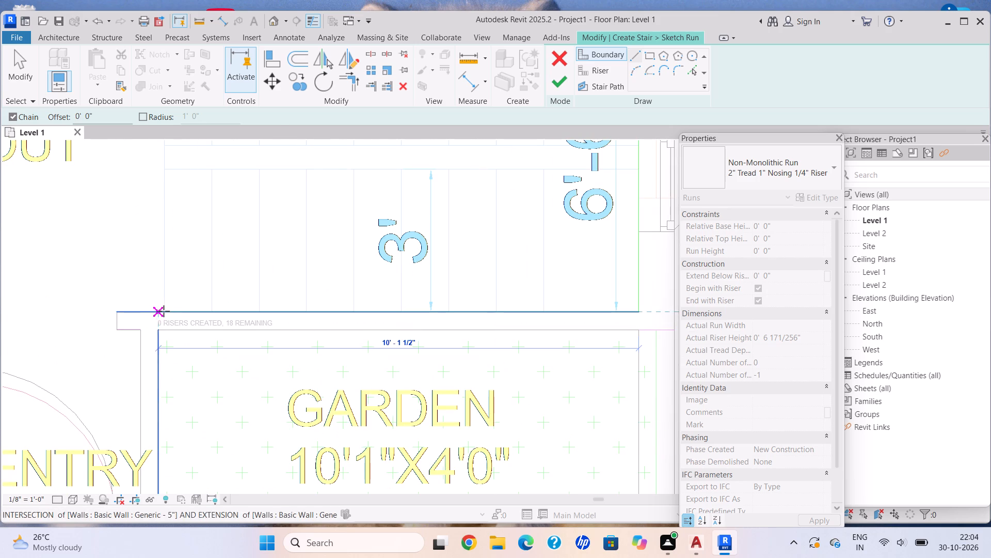
left_click(166, 311)
key("Escape")
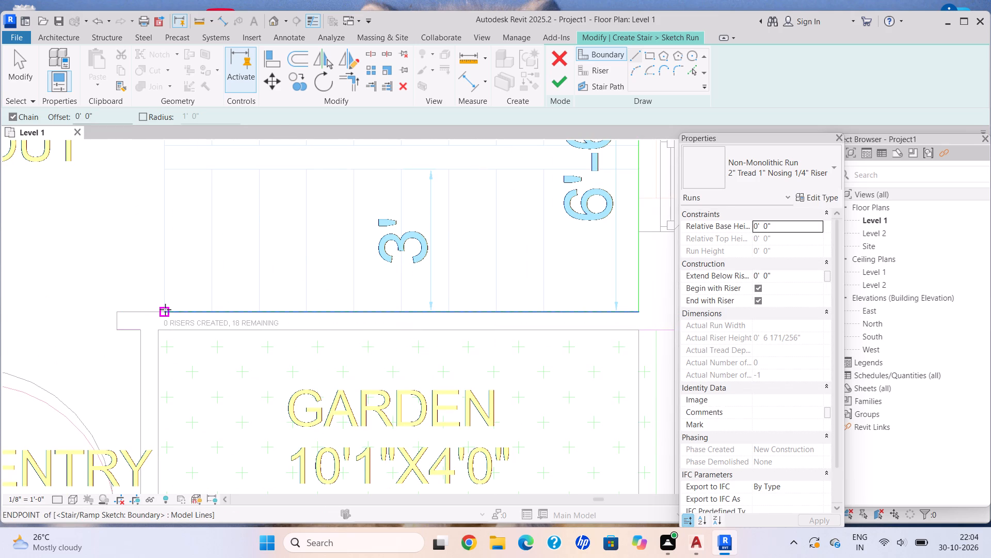
Draw the inner stair boundary around the 6" gap between flights, stopping 2'-0" short of the exterior wall and open toward Gents Sitout.
scroll(172, 310, "down", 9)
middle_click_drag(196, 260, 215, 308)
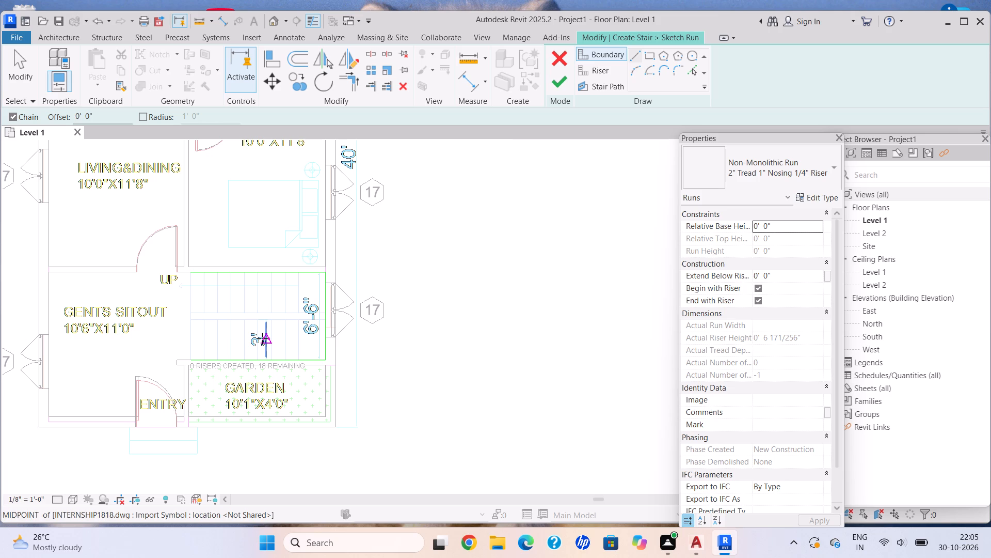
scroll(243, 302, "up", 4)
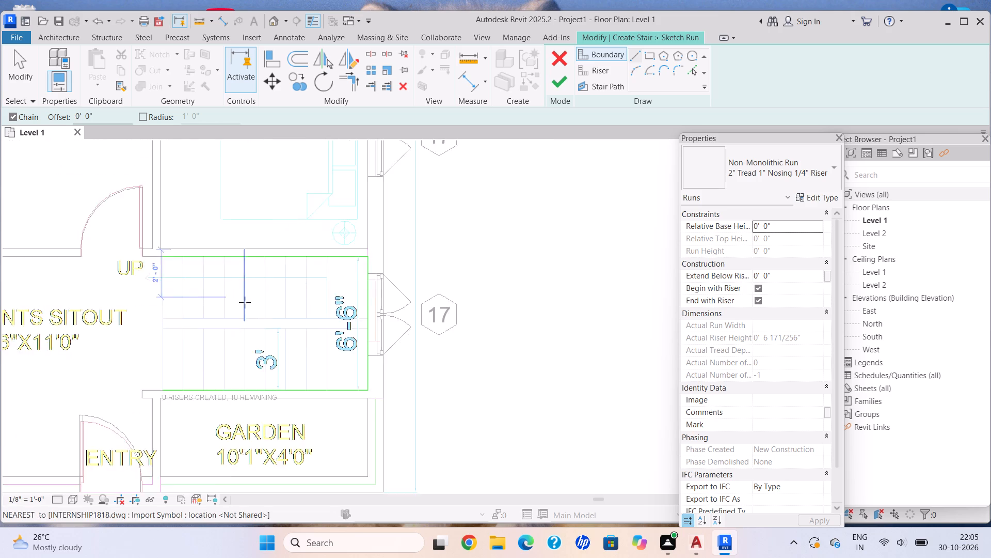
scroll(245, 302, "up", 1)
scroll(363, 315, "up", 4)
scroll(273, 346, "down", 6)
middle_click_drag(280, 344, 287, 344)
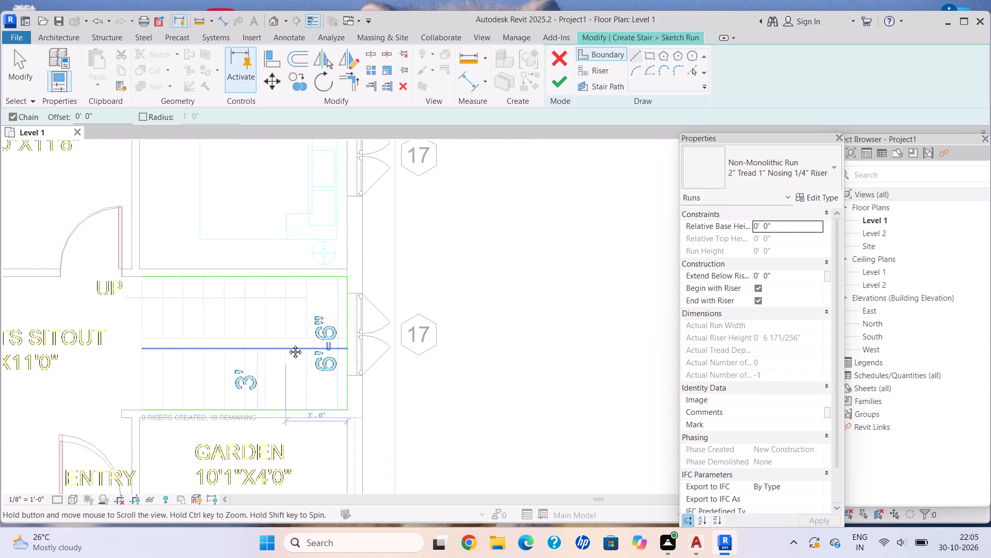
middle_click_drag(287, 344, 293, 343)
scroll(155, 340, "up", 9)
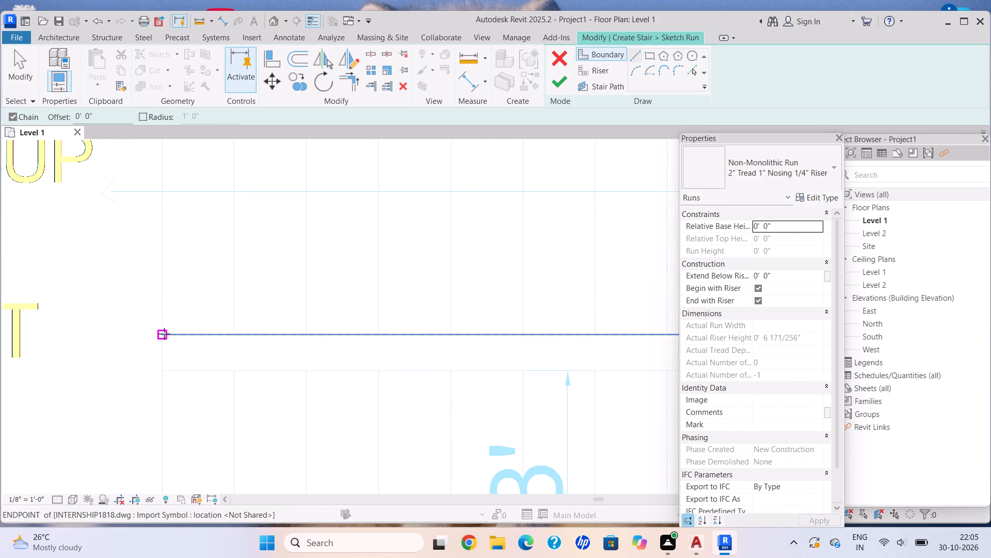
left_click(164, 334)
middle_click_drag(329, 332, 132, 330)
scroll(131, 330, "down", 3)
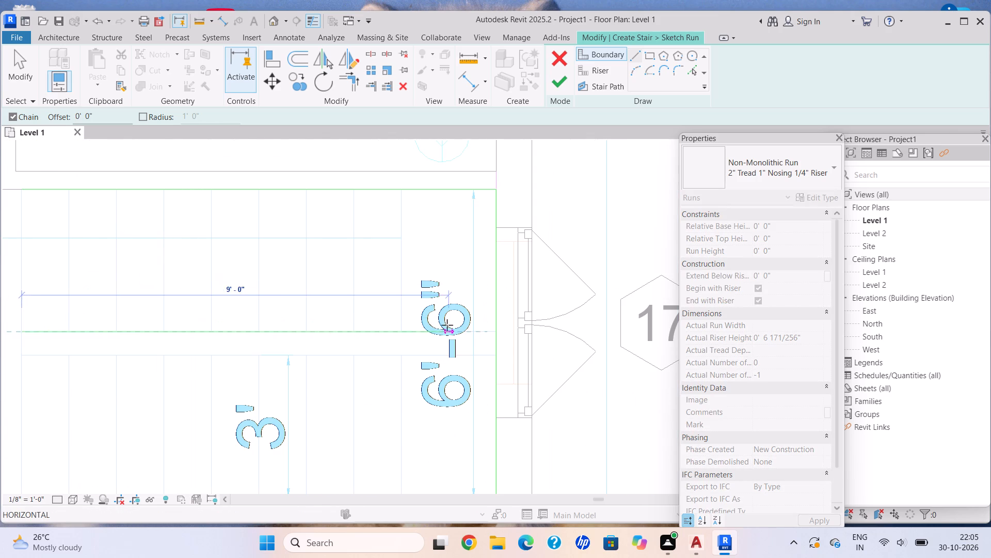
scroll(405, 334, "up", 7)
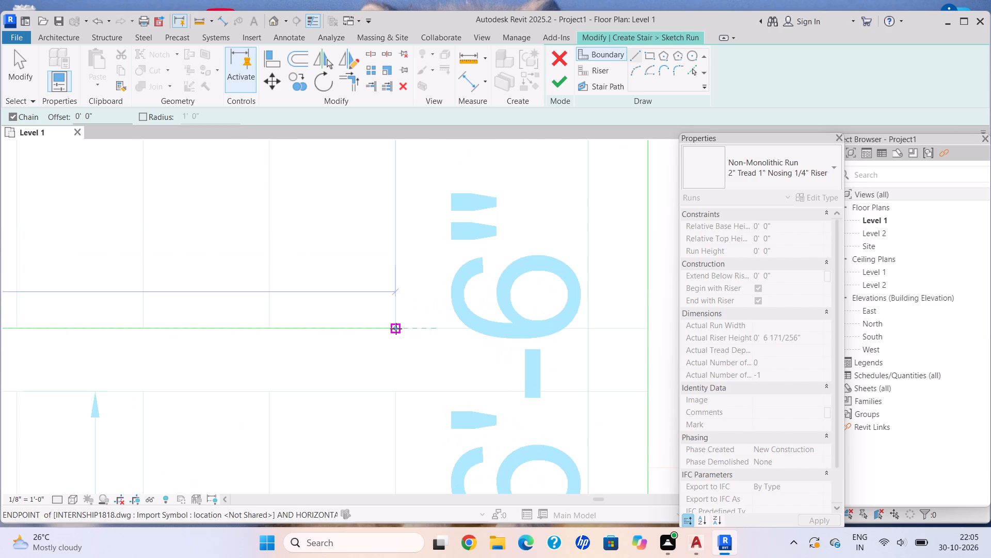
left_click(396, 329)
left_click(395, 392)
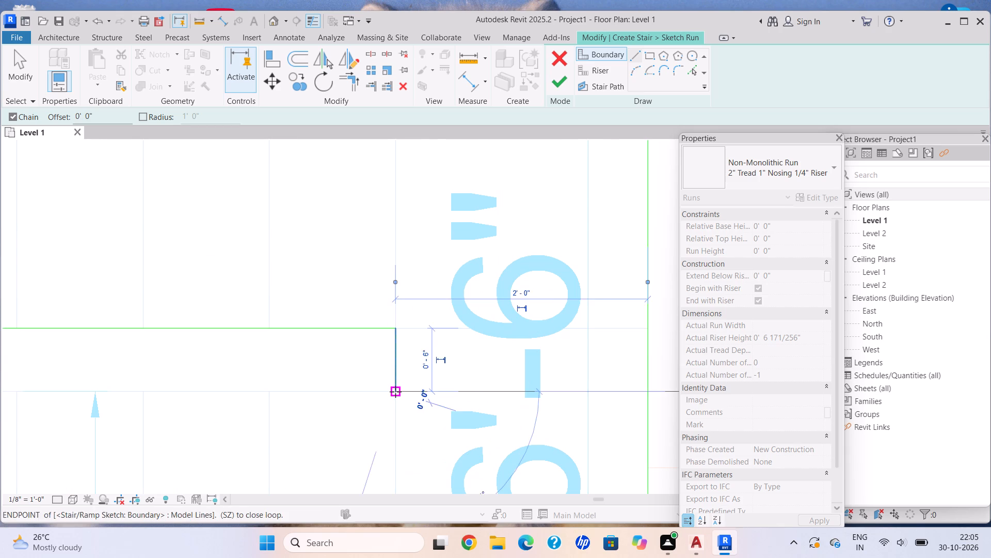
middle_click_drag(213, 394, 539, 374)
scroll(539, 373, "down", 6)
middle_click_drag(213, 370, 422, 366)
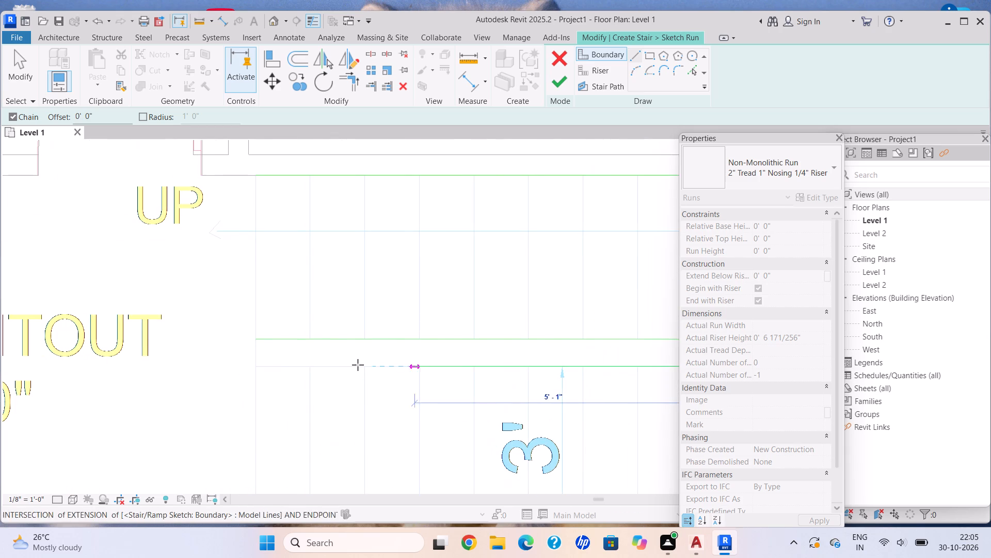
scroll(261, 369, "up", 3)
left_click(253, 363)
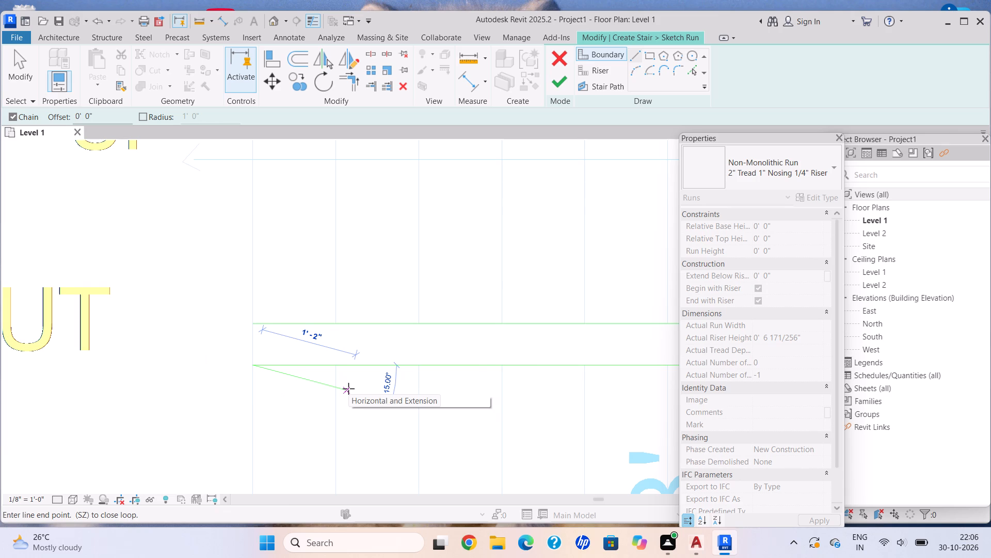
key("Escape")
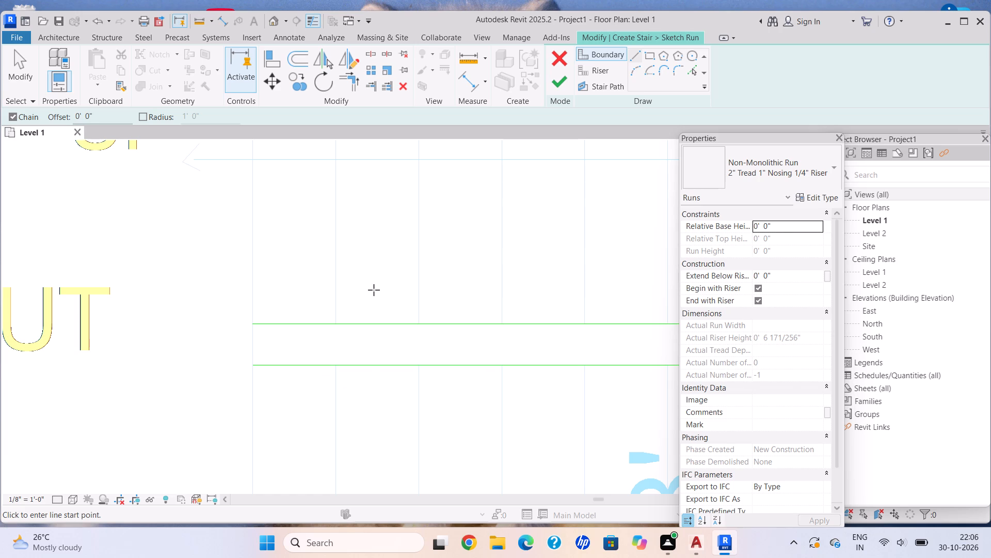
Draw a 3'-0" riser line across the bedroom-side flight at the landing edge, from the gap's corner to the outer boundary.
scroll(378, 294, "down", 5)
middle_click_drag(402, 303, 408, 321)
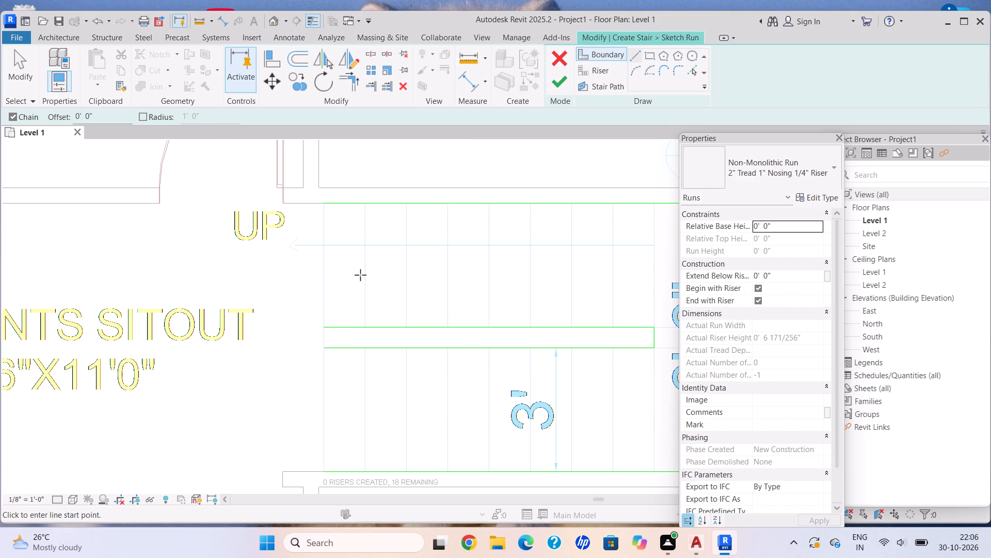
left_click(605, 68)
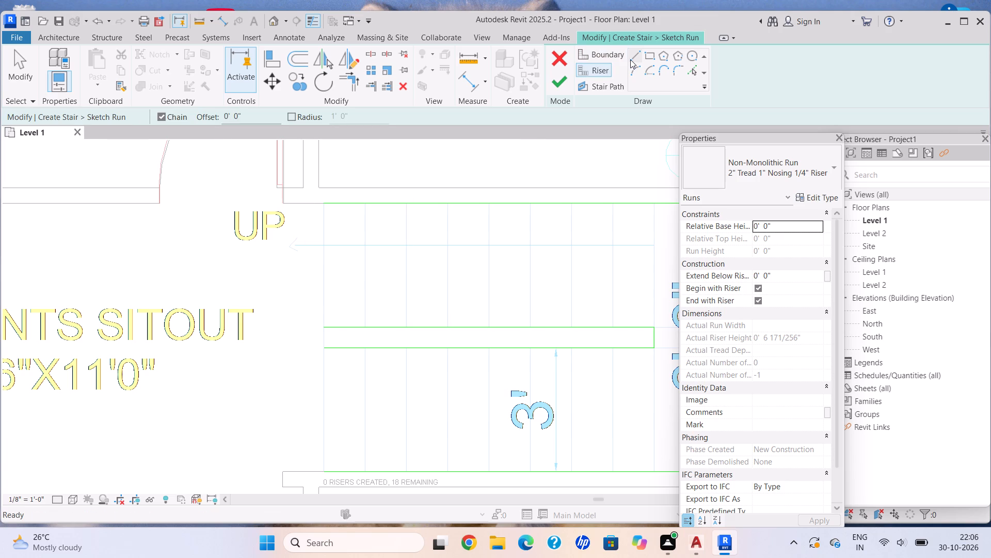
left_click(630, 59)
scroll(578, 255, "down", 3)
middle_click_drag(573, 272, 414, 260)
scroll(472, 275, "up", 10)
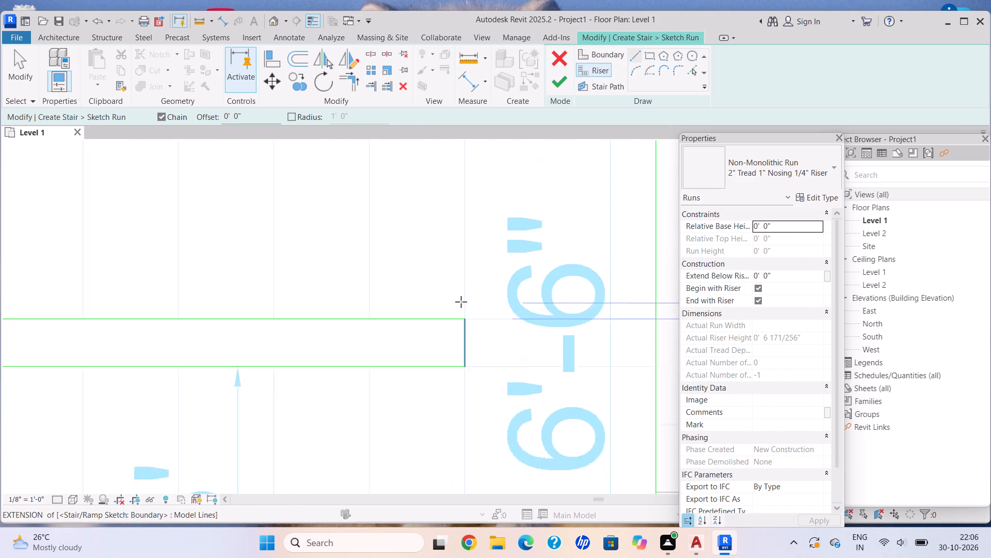
left_click(467, 323)
middle_click_drag(475, 206, 442, 362)
scroll(421, 273, "down", 4)
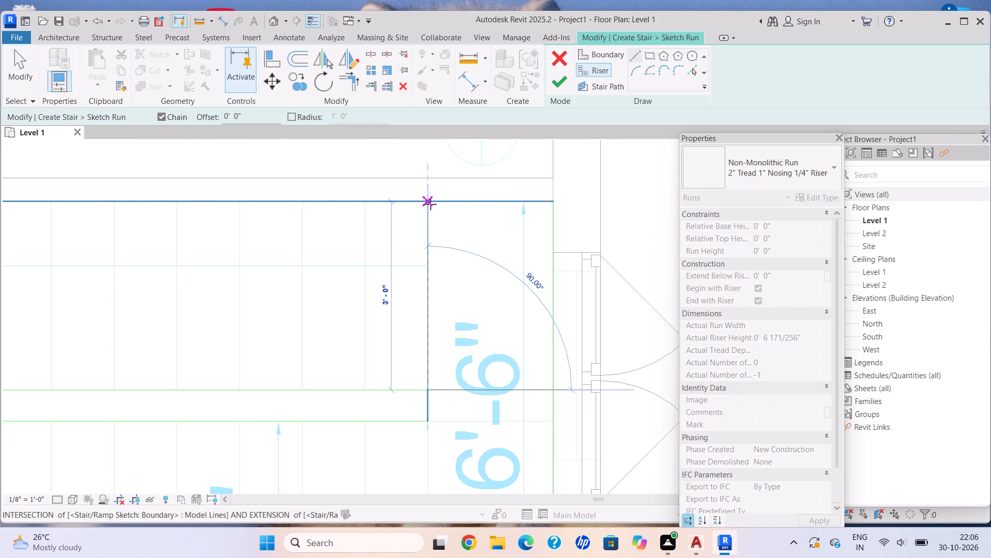
left_click(430, 204)
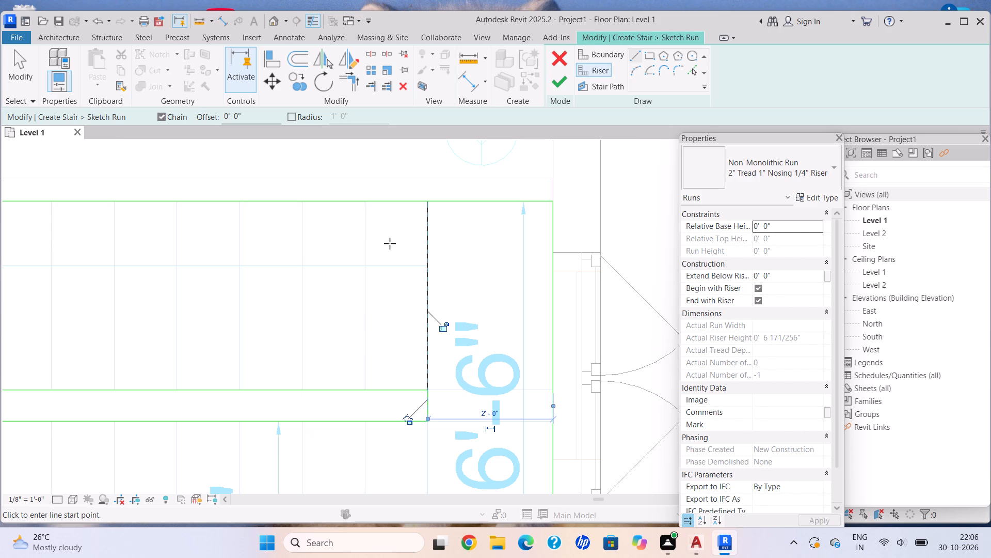
Draw four more 3'-0" risers across the bedroom-side flight, spaced 1'-0" apart from the landing-edge riser toward Gents Sitout, following the linked plan.
left_click(365, 389)
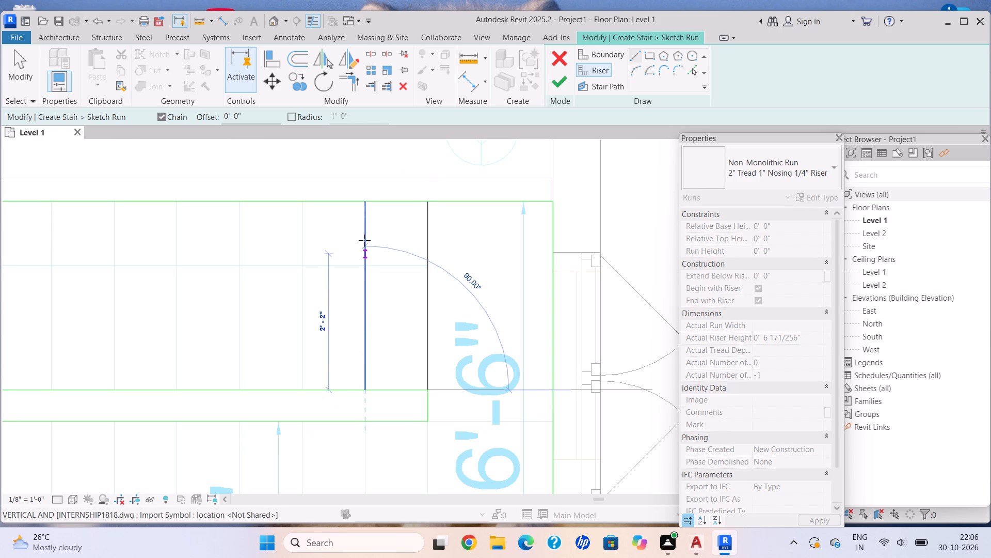
left_click(365, 196)
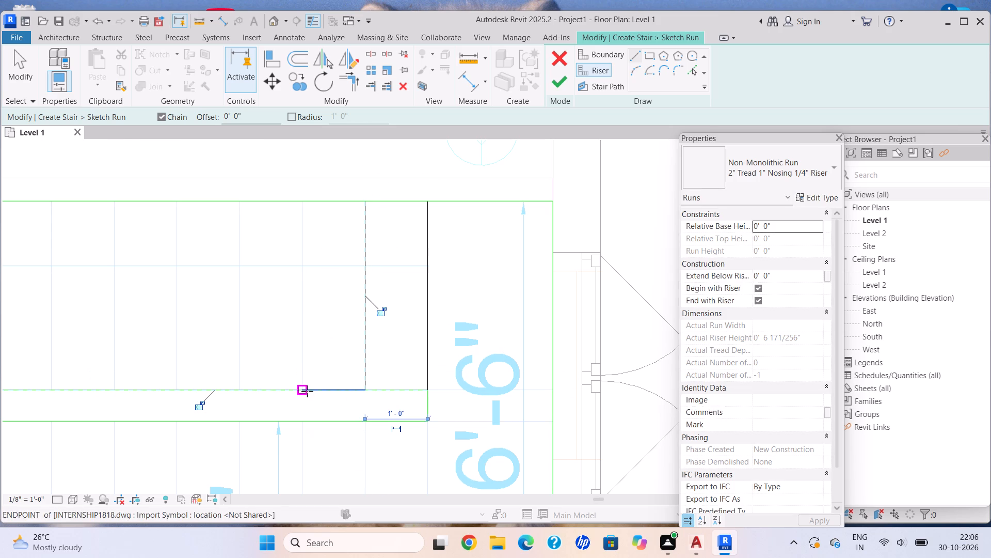
left_click(307, 391)
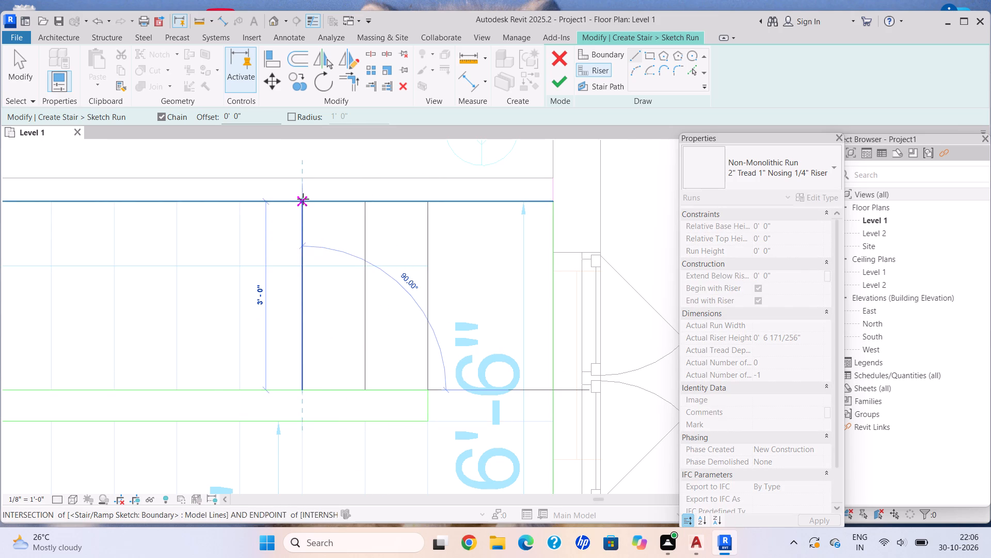
left_click(301, 198)
left_click(239, 391)
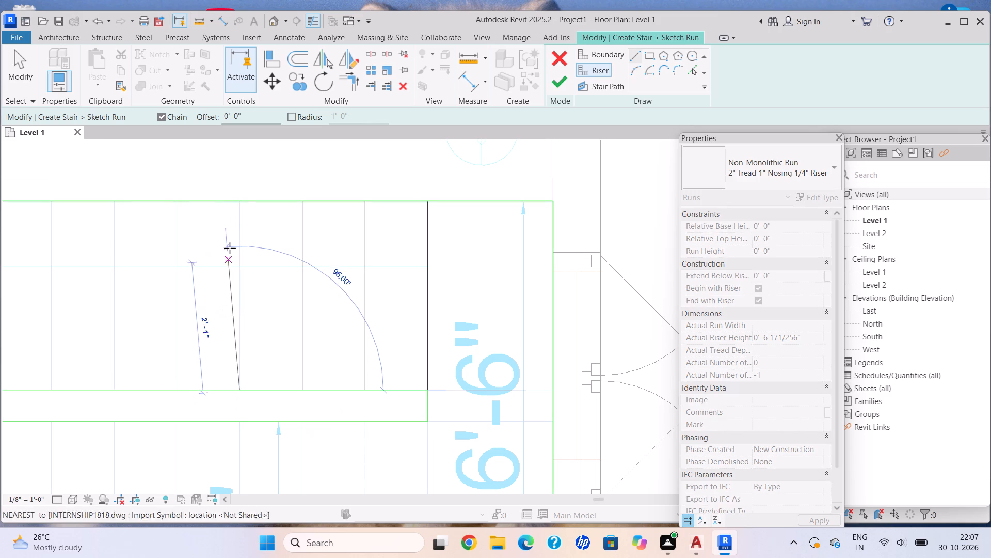
left_click(240, 202)
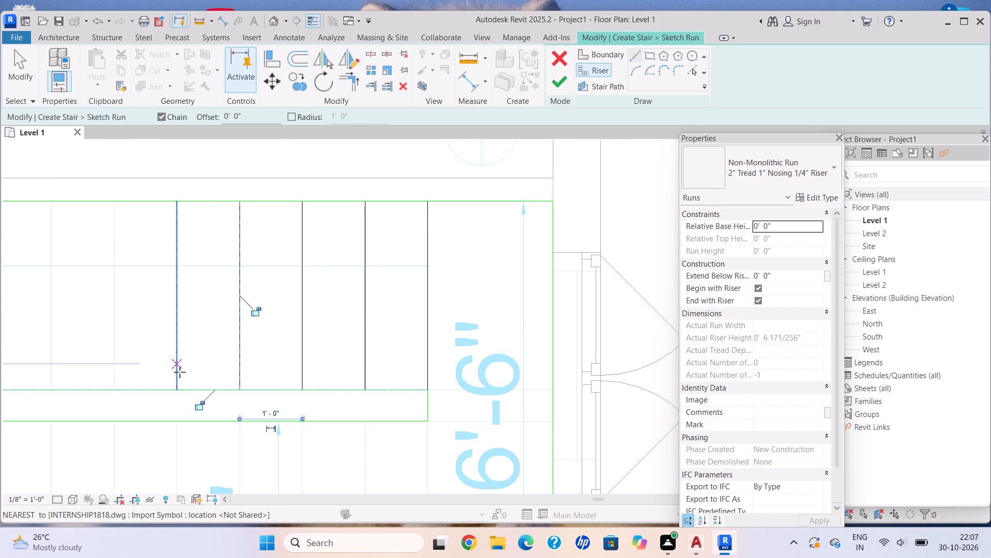
left_click_drag(174, 390, 174, 384)
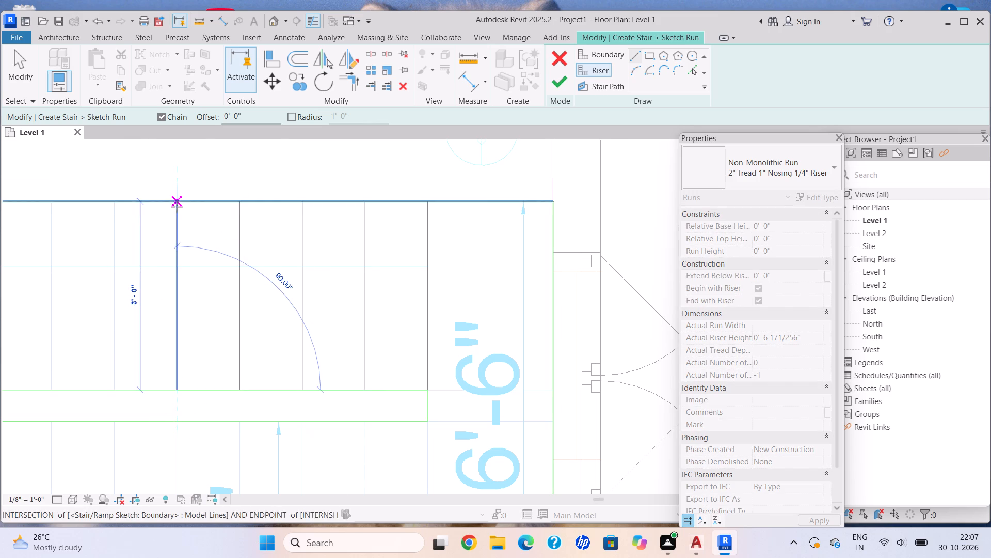
left_click(178, 203)
Draw the bedroom-side flight's remaining four 3'-0" risers at 1'-0" spacing, ending at its open end beside the UP label.
scroll(123, 275, "down", 3)
middle_click_drag(133, 280, 307, 299)
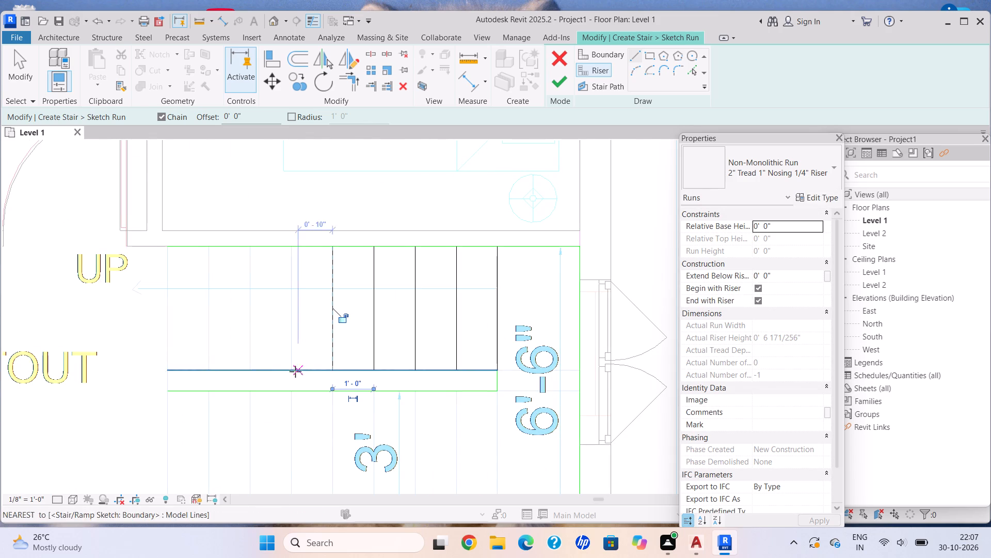
left_click(293, 370)
left_click(291, 246)
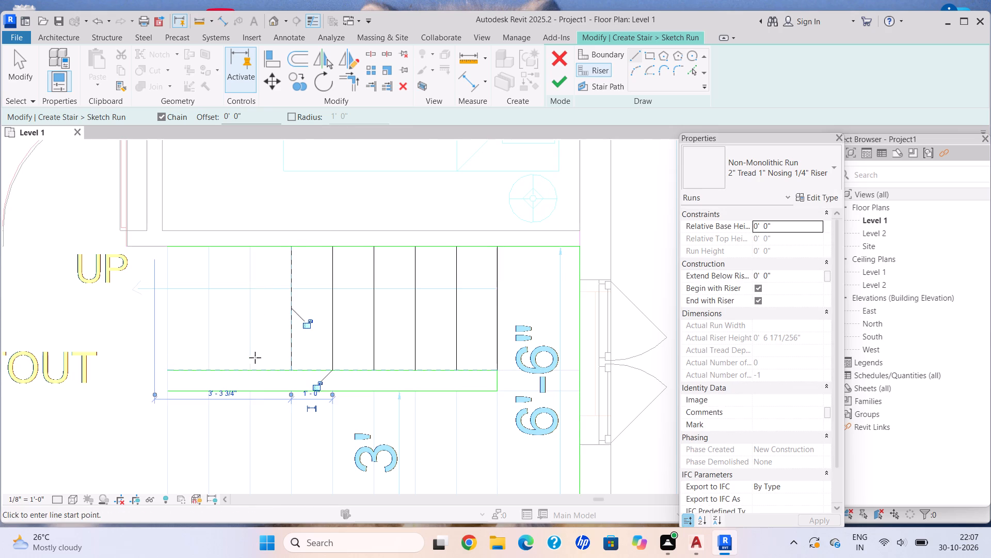
left_click(248, 368)
left_click(251, 249)
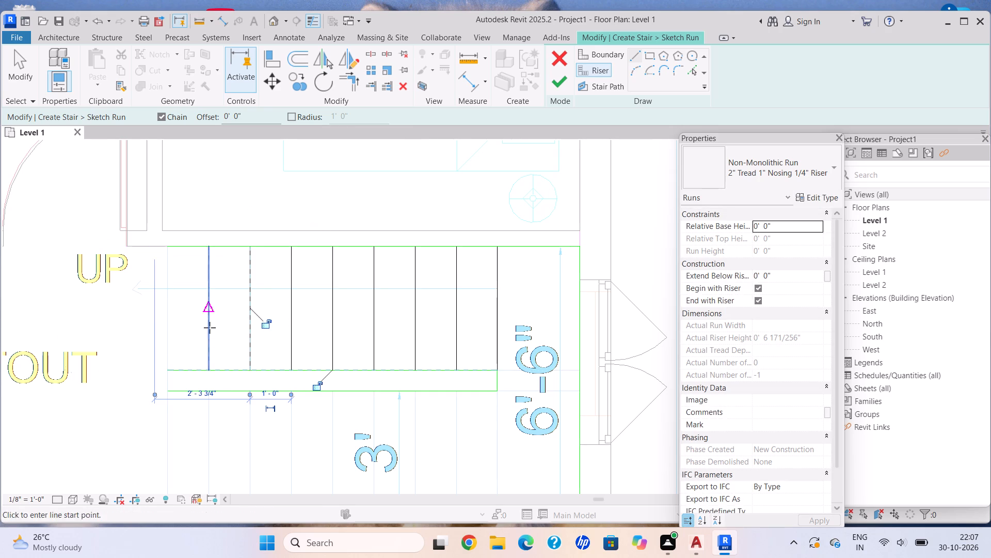
left_click_drag(207, 369, 206, 363)
left_click(212, 245)
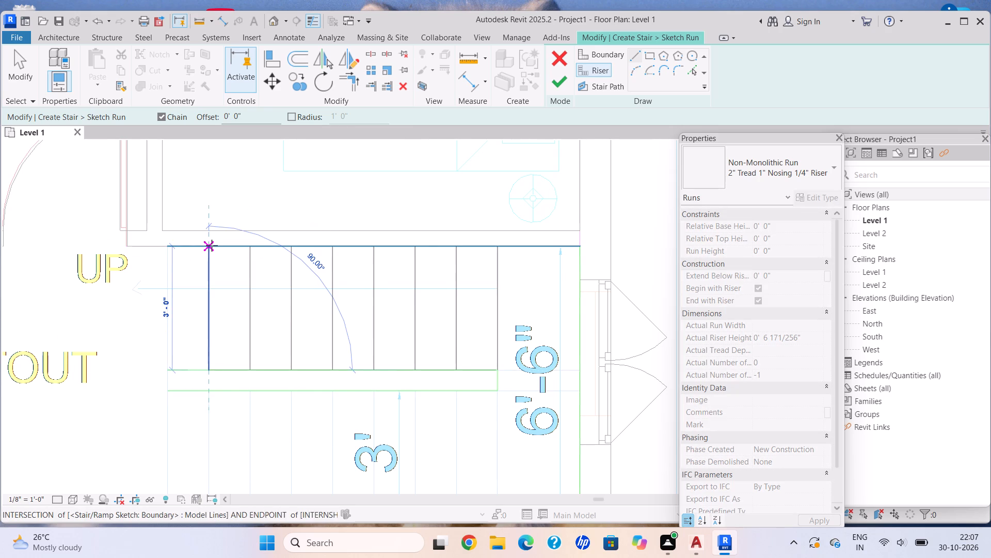
left_click(167, 374)
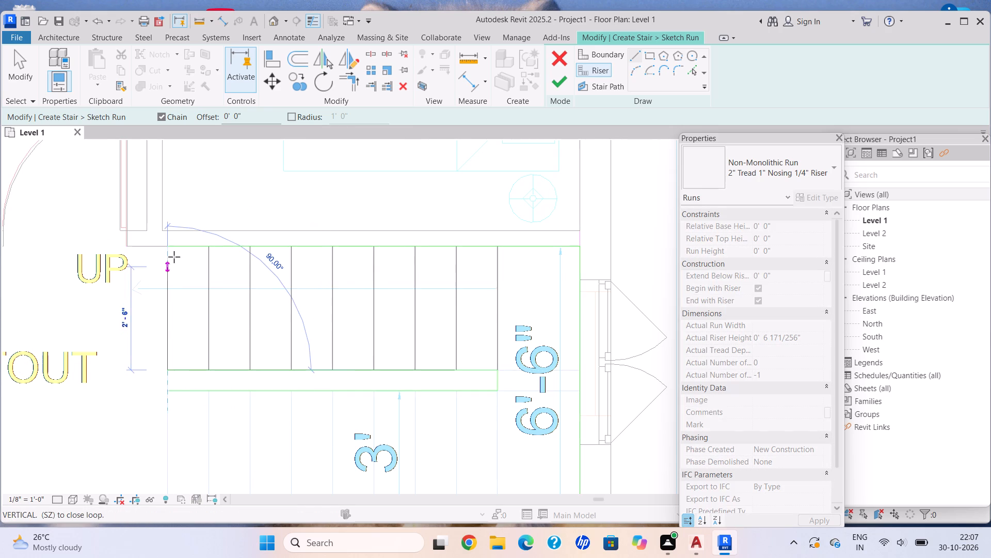
left_click(172, 247)
Draw the first three 3'-0" risers across the Garden-side flight, starting at the landing edge and spaced 1'-0" toward Gents Sitout.
scroll(364, 338, "down", 3)
middle_click_drag(369, 339, 364, 275)
scroll(442, 329, "up", 5)
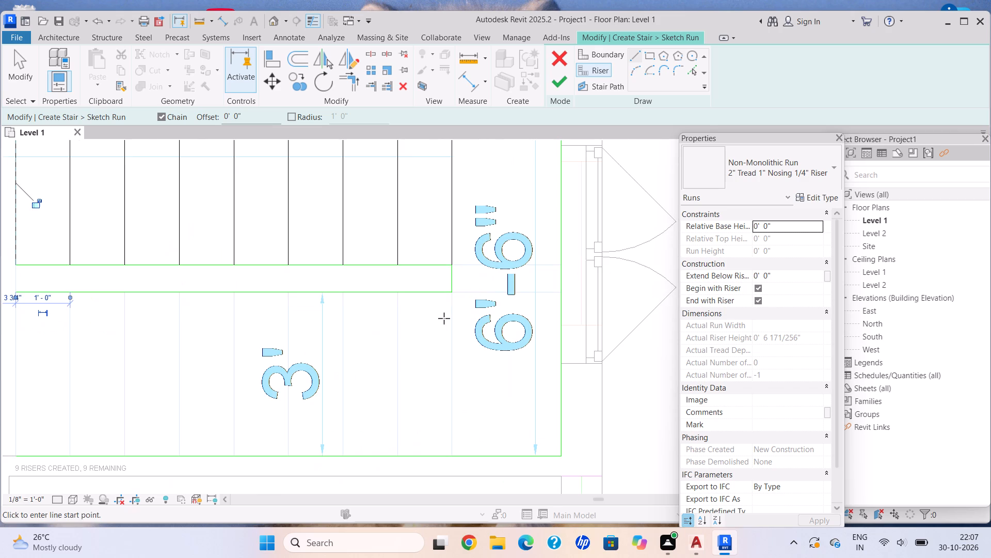
left_click(451, 290)
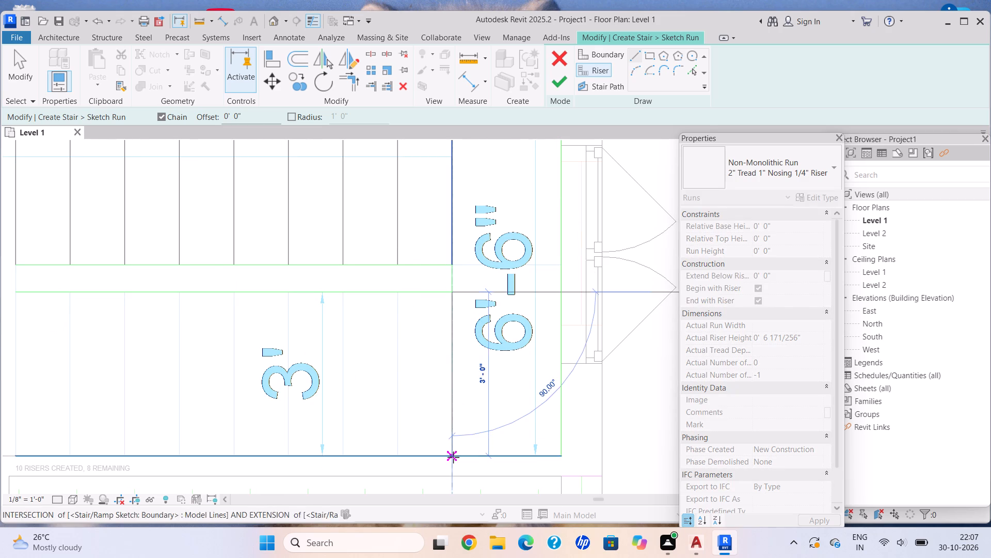
left_click(453, 457)
left_click(397, 292)
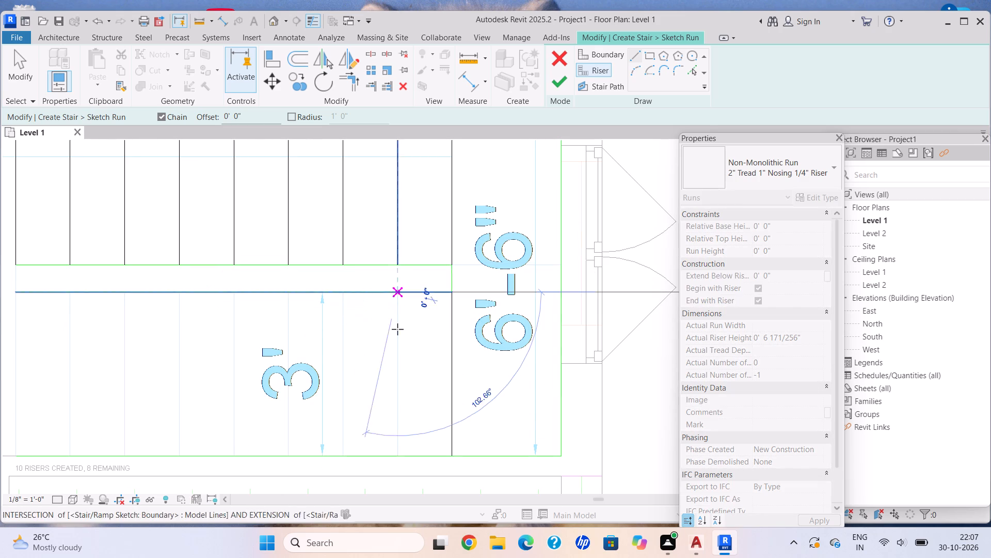
left_click(399, 457)
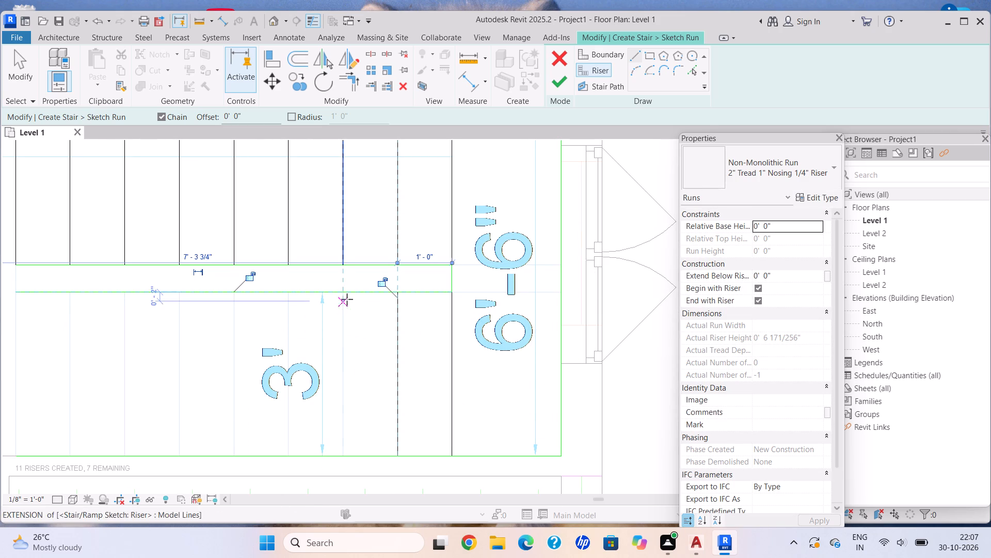
left_click(345, 293)
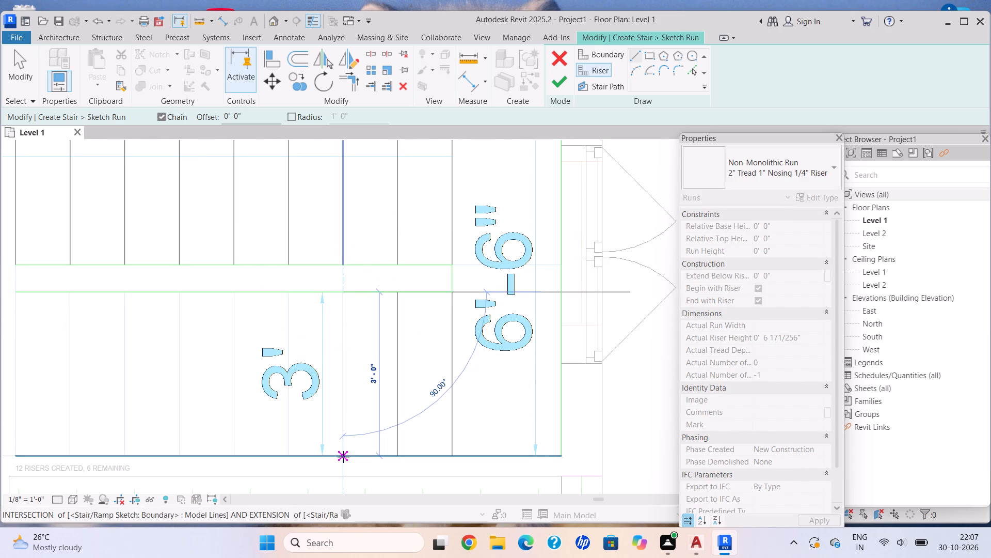
left_click(343, 457)
Continue the Garden-side flight with three more 3'-0" risers at 1'-0" spacing, from the inner boundary to the Garden wall boundary.
middle_click_drag(328, 428, 385, 377)
middle_click_drag(409, 362, 453, 335)
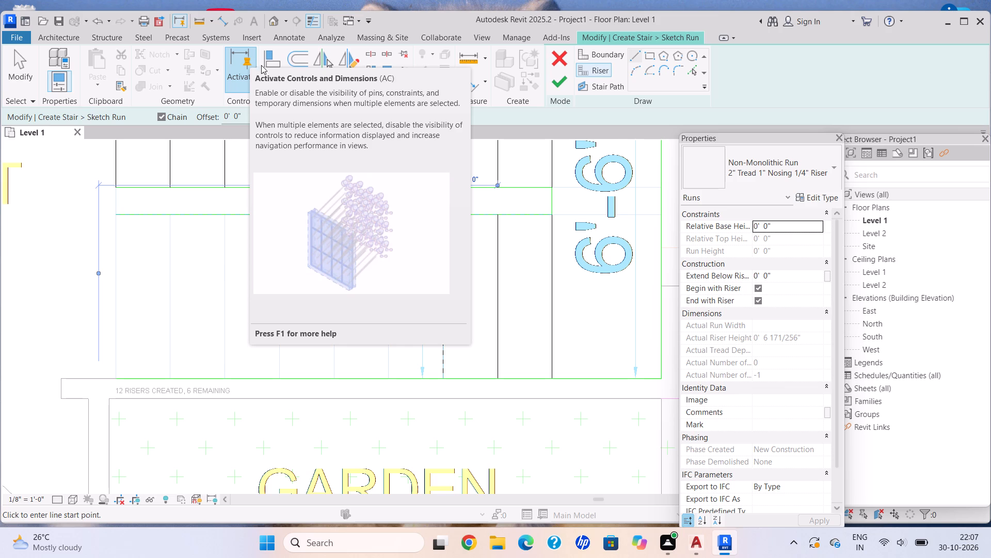
scroll(280, 90, "down", 2)
middle_click_drag(347, 295, 391, 322)
scroll(429, 251, "up", 2)
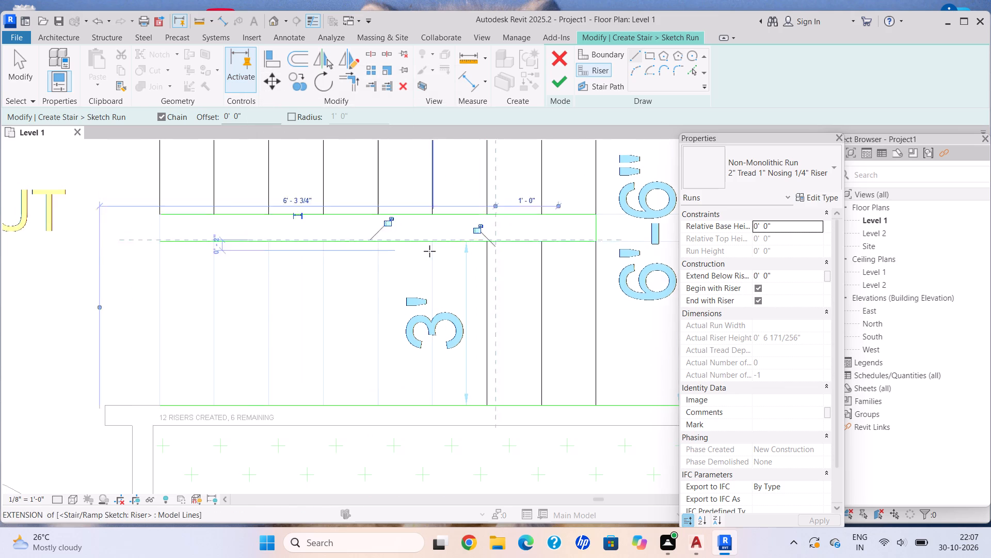
scroll(429, 251, "up", 1)
left_click(435, 237)
middle_click_drag(431, 354, 435, 277)
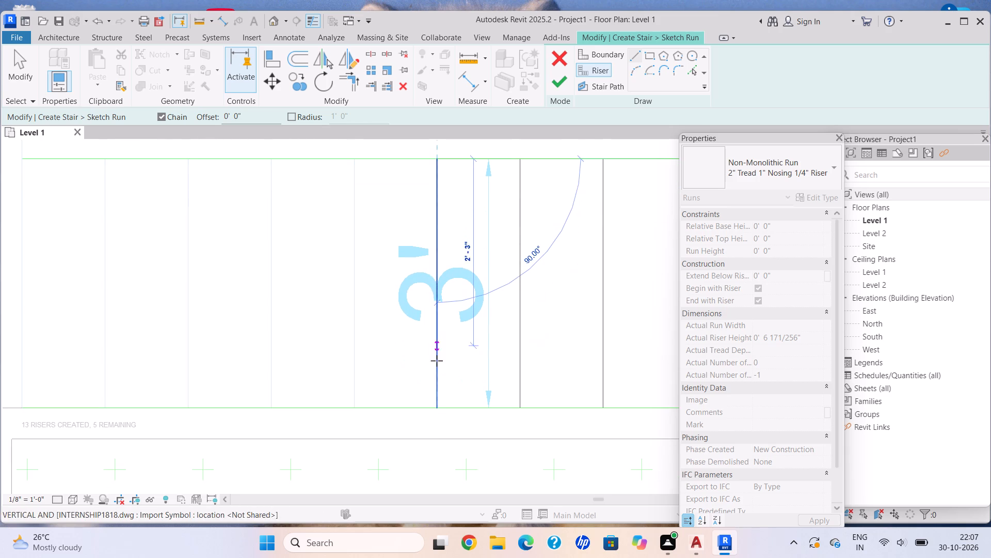
left_click(436, 411)
scroll(381, 297, "down", 1)
middle_click_drag(386, 299, 485, 327)
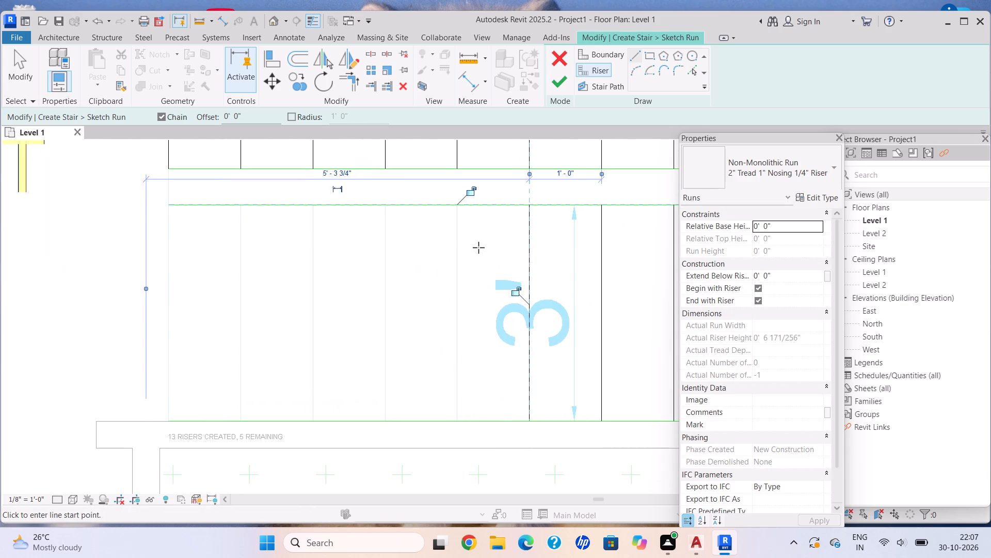
left_click(456, 205)
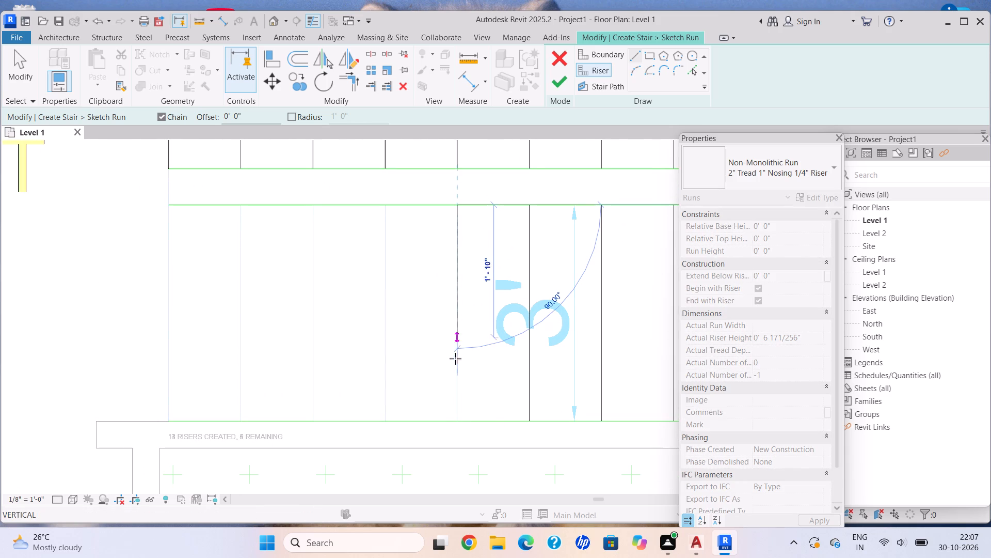
left_click(458, 422)
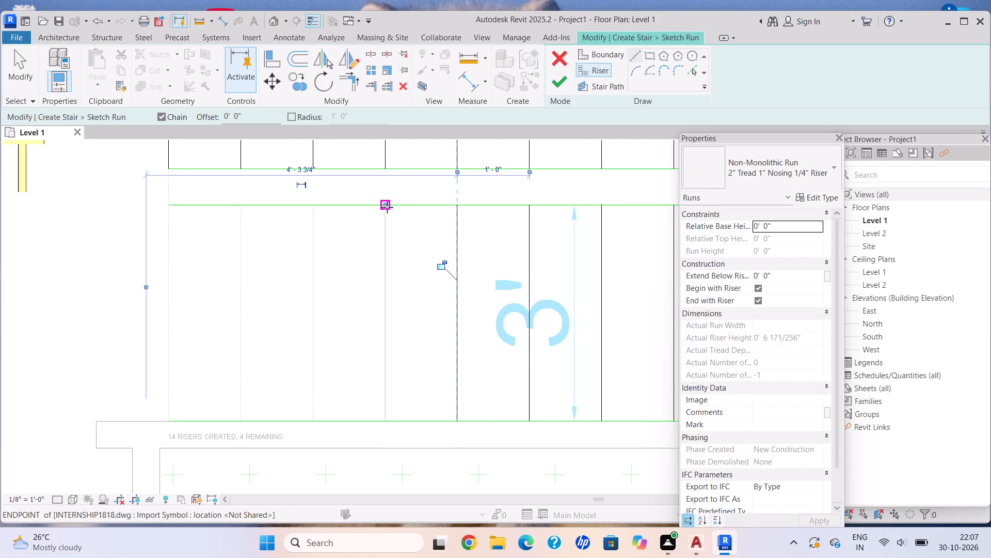
left_click(384, 206)
left_click(387, 422)
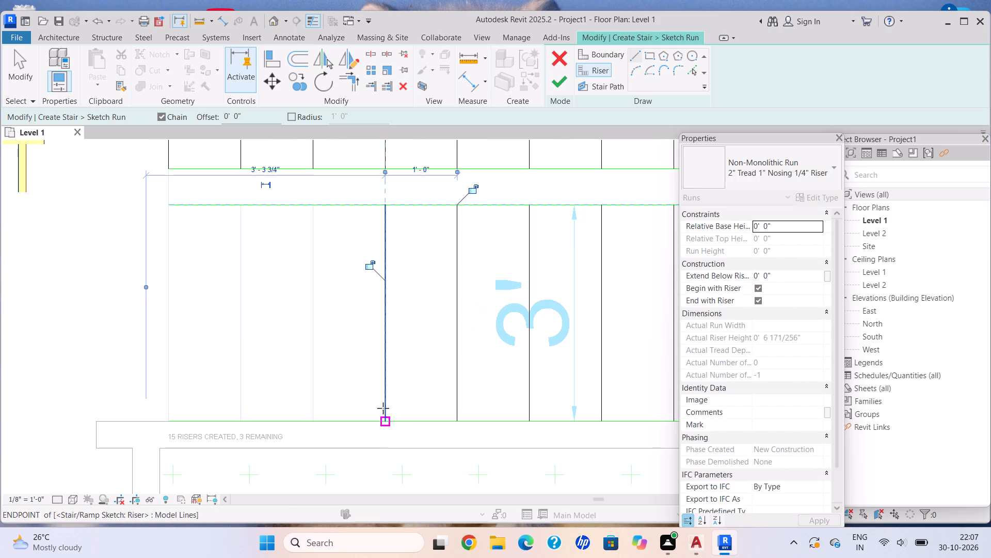
Draw the last three risers of the Garden-side flight at 1'-0" spacing, ending at the boundary ends beside Gents Sitout.
left_click(311, 204)
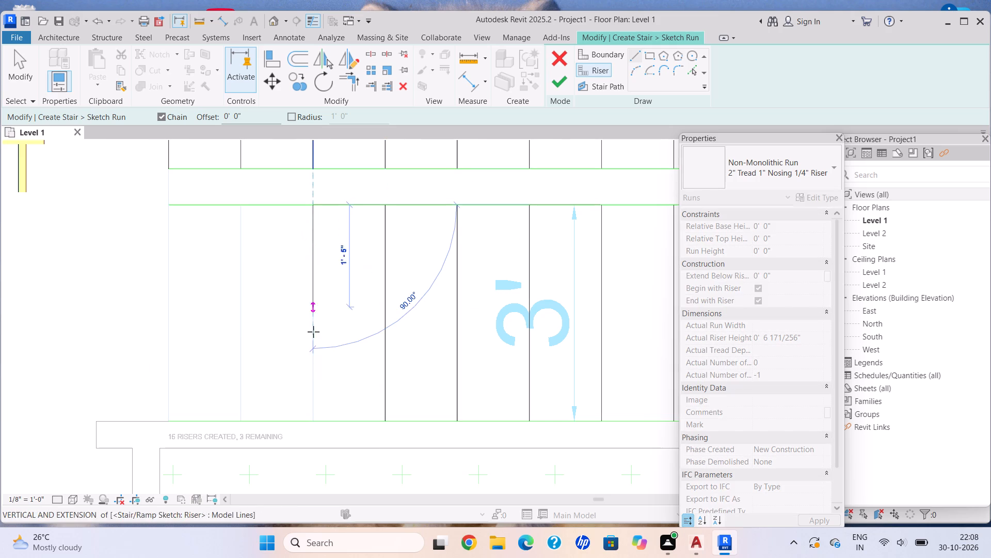
left_click(313, 421)
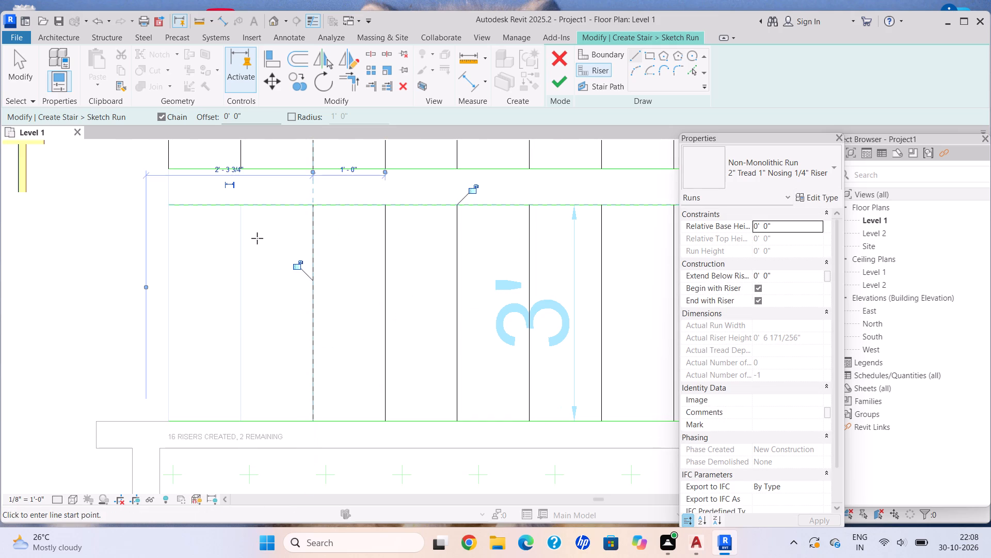
left_click(239, 206)
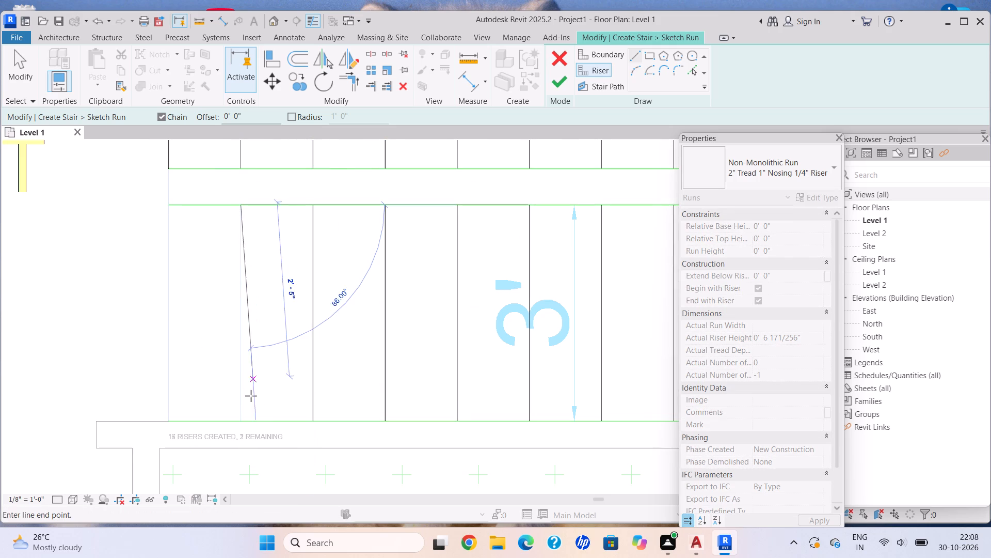
left_click(243, 424)
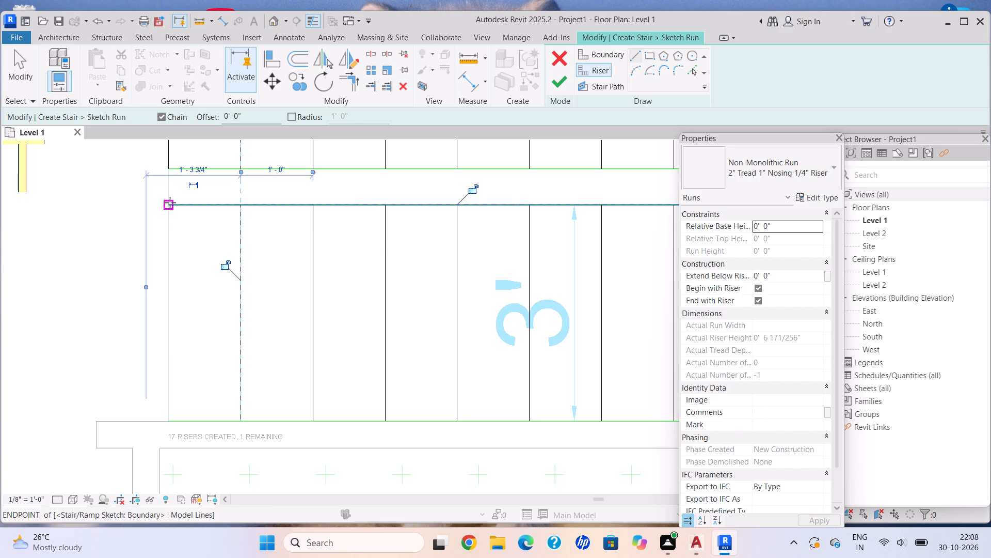
left_click(170, 203)
left_click(170, 422)
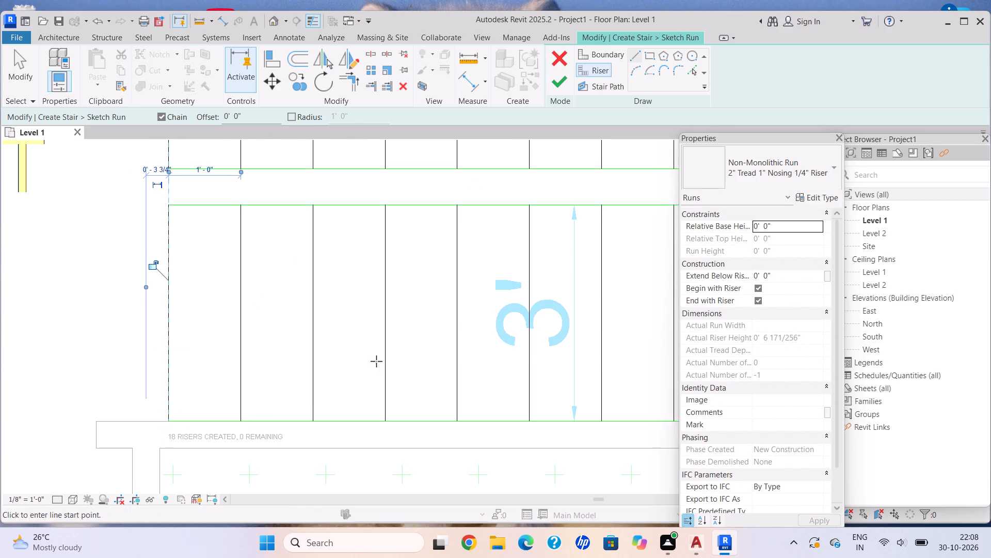
Draw a U-shaped stair path from the bedroom-side first riser to the landing, about 4'-1" across it, and back to the Garden-side last riser.
scroll(384, 357, "down", 4)
middle_click_drag(386, 360, 337, 348)
scroll(345, 350, "down", 2)
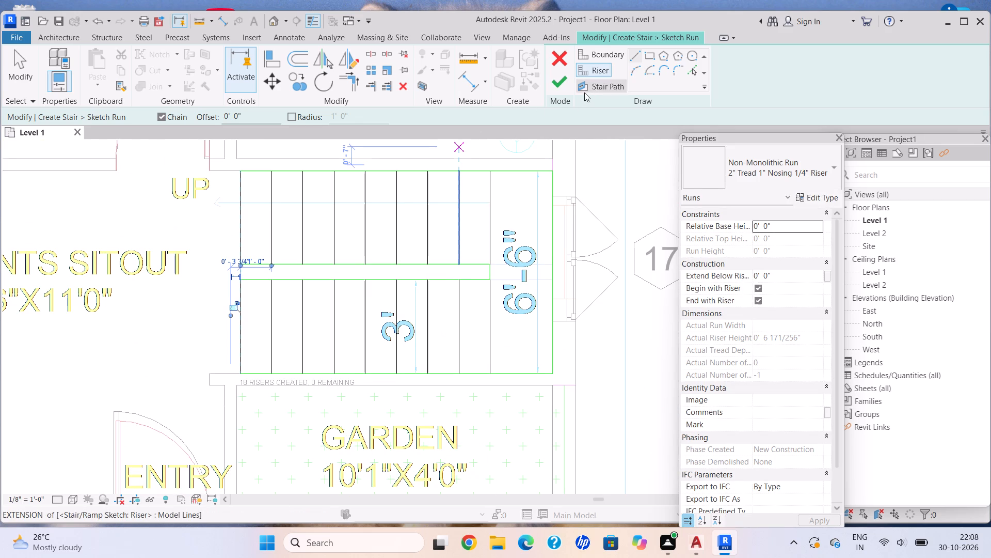
left_click(591, 86)
left_click(635, 53)
scroll(418, 271, "down", 2)
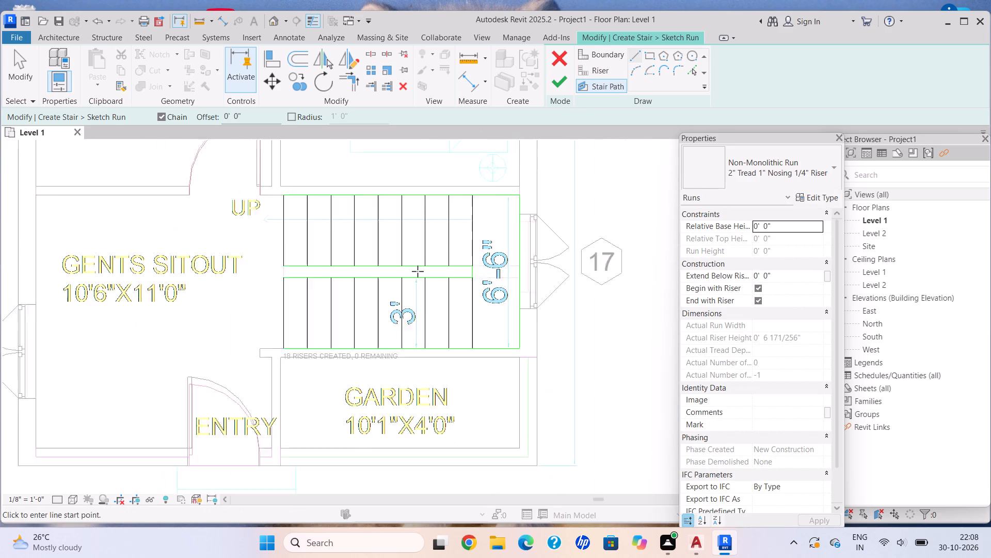
scroll(418, 271, "down", 2)
middle_click_drag(422, 273, 430, 291)
scroll(321, 245, "up", 3)
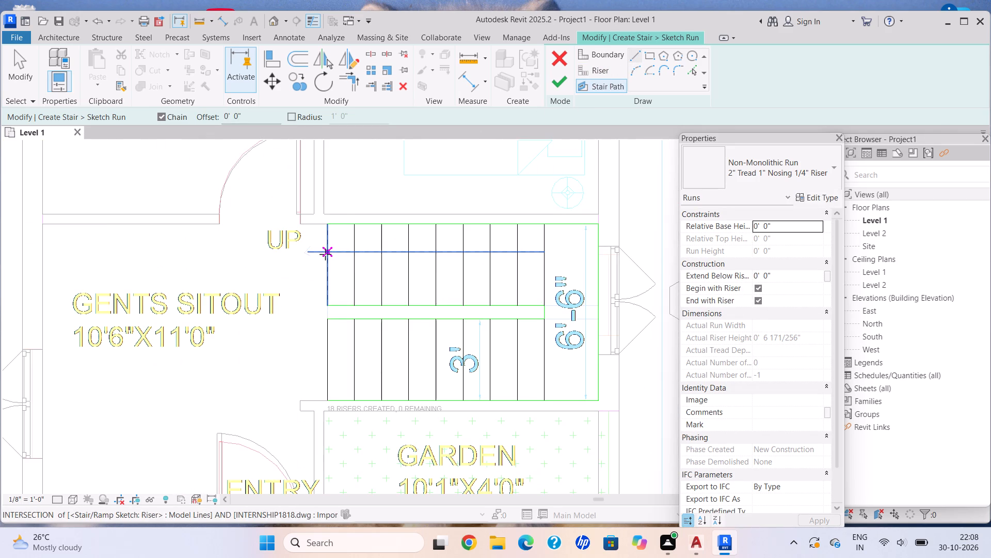
left_click(325, 254)
left_click(569, 253)
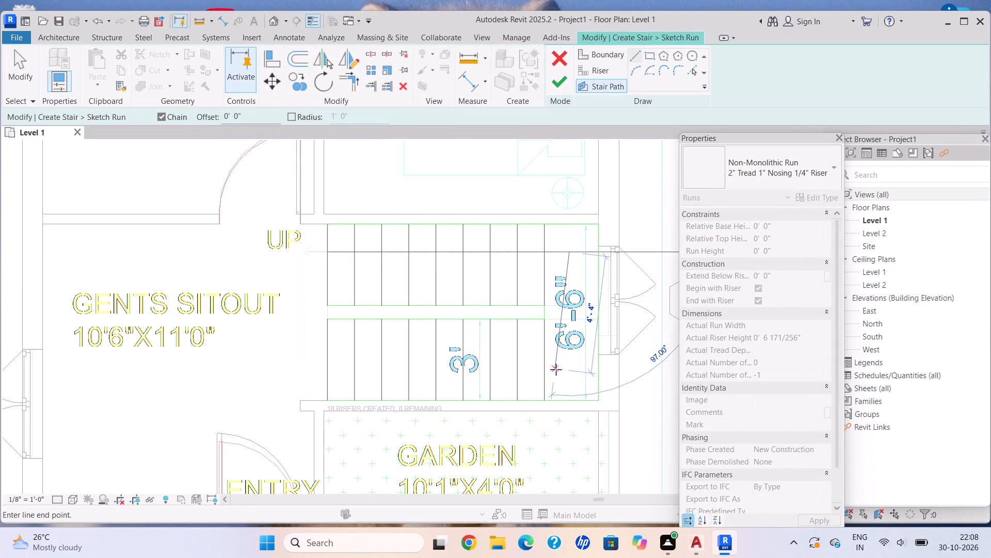
left_click(572, 364)
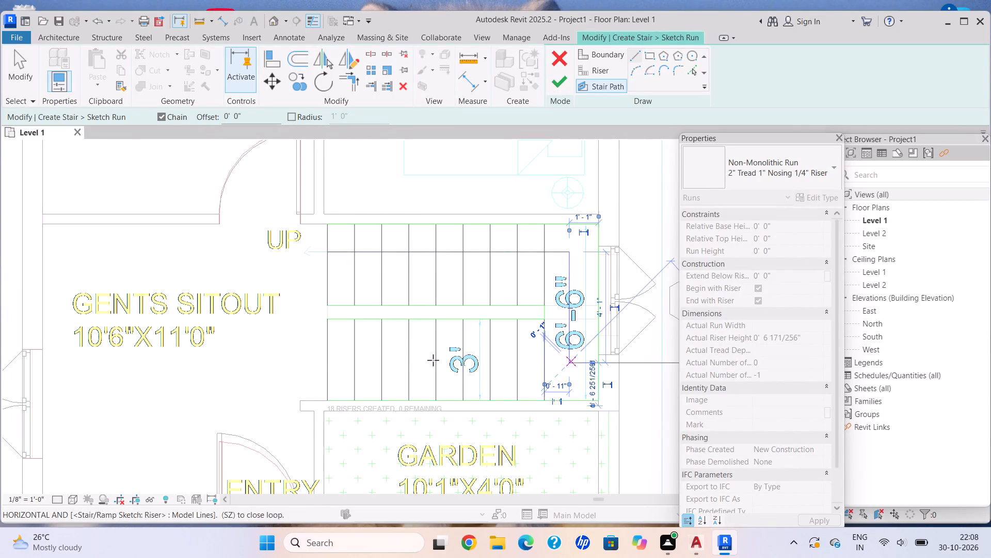
left_click(330, 361)
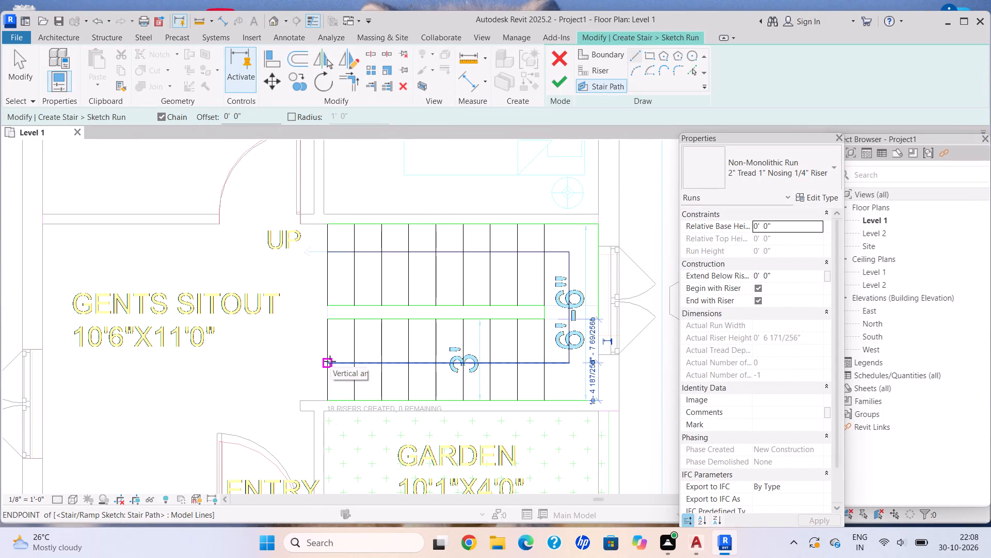
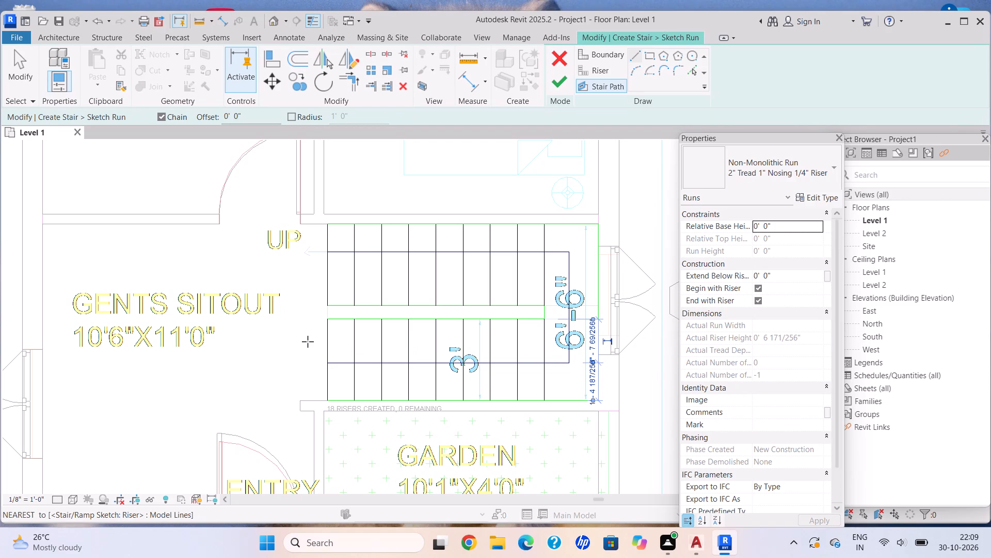
Finish the sketched U-shaped run and return to the stair components.
scroll(308, 342, "down", 2)
middle_click_drag(307, 342, 263, 311)
left_click(563, 81)
middle_click_drag(475, 251, 478, 261)
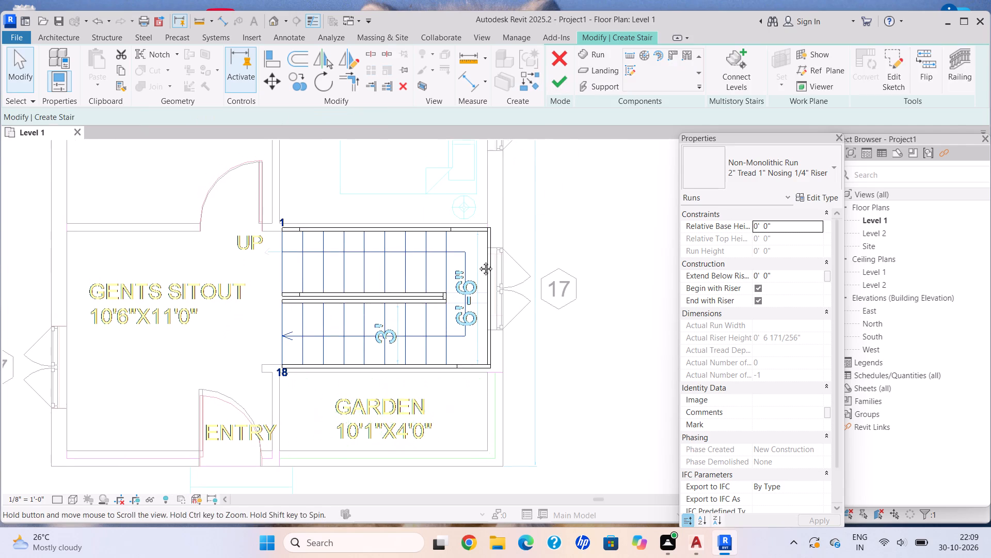
middle_click_drag(478, 261, 478, 261)
Delete the stair's outer stringer supports along the Garden side, the bedroom side and the window-side landing edge, keeping the inner ones.
scroll(300, 381, "up", 5)
key("Escape")
left_click(298, 357)
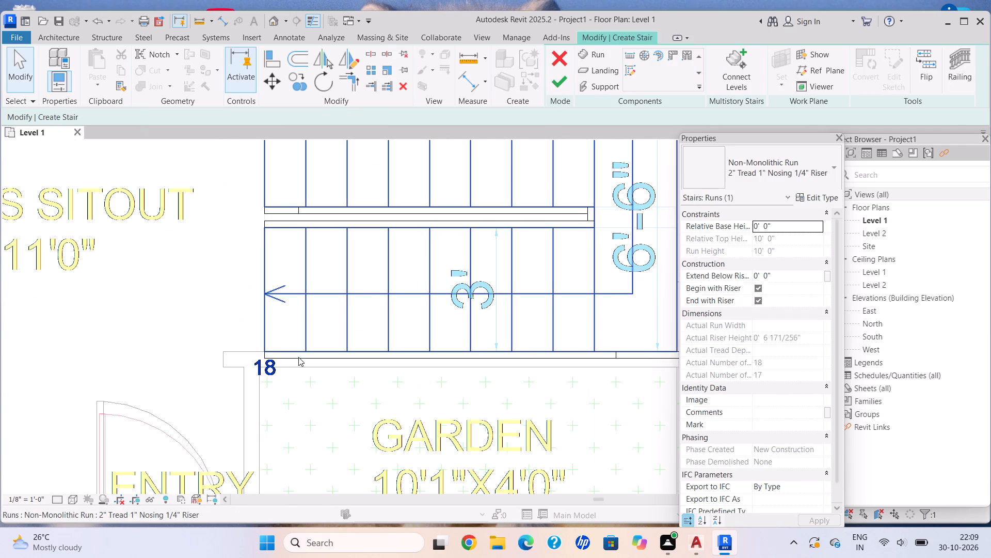
key("Escape")
left_click(323, 359)
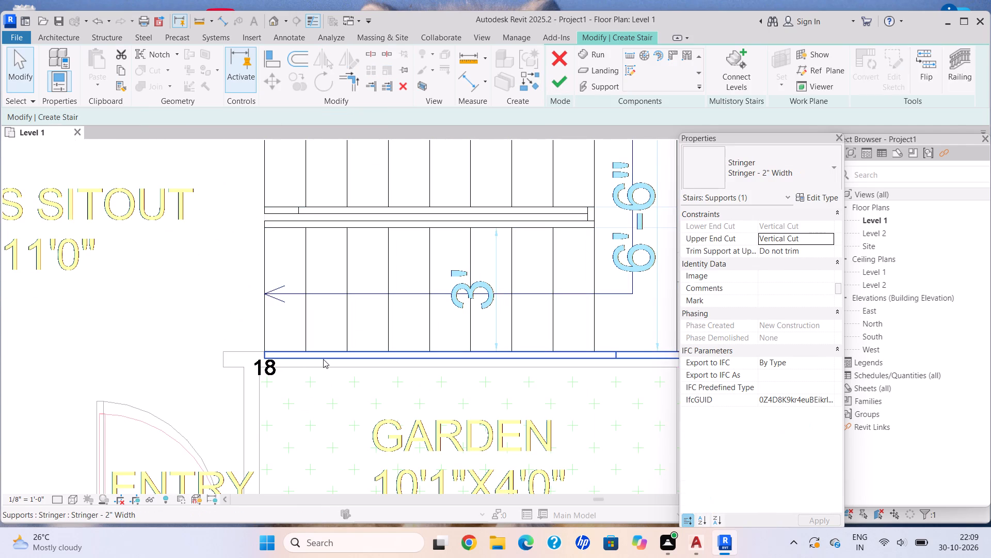
key("Delete")
scroll(303, 318, "down", 4)
middle_click_drag(303, 318, 287, 407)
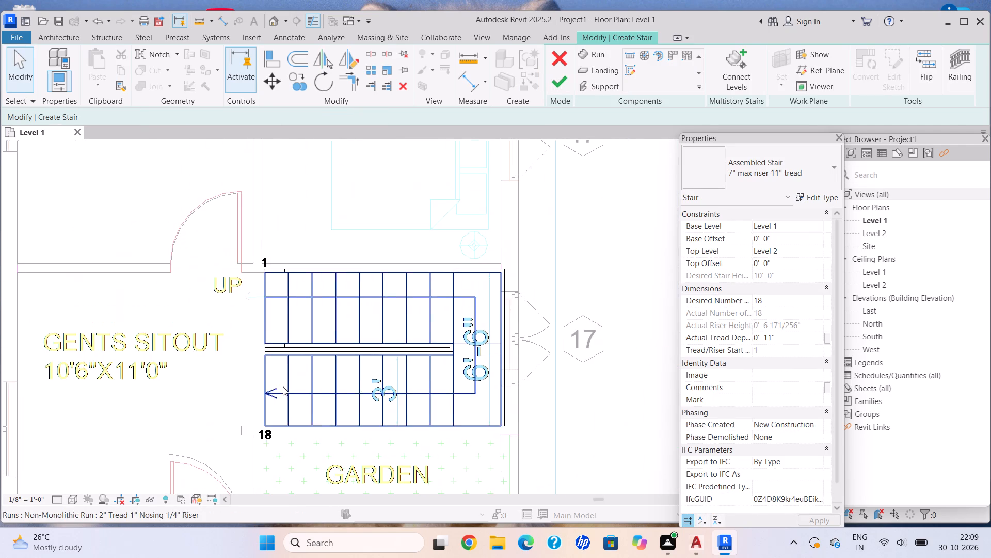
scroll(473, 265, "up", 3)
left_click(473, 267)
key("Delete")
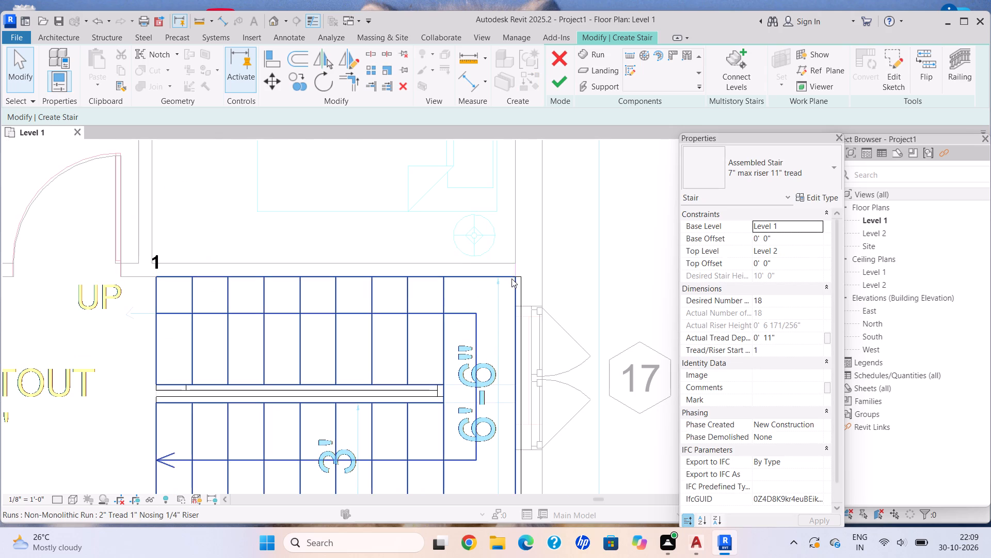
left_click(521, 287)
key("Delete")
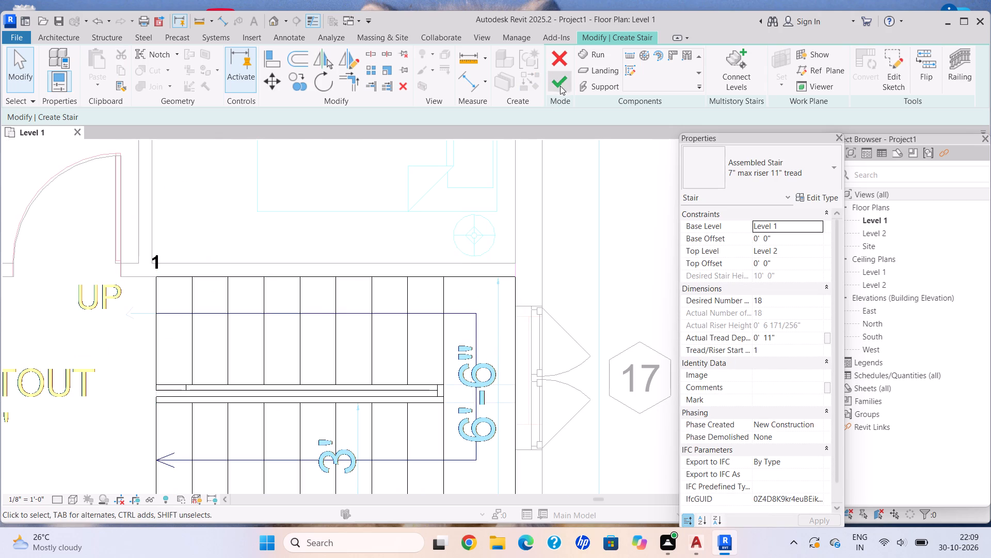
Finish the U-shaped assembled stair between Gents Sitout and the window wall.
left_click(565, 76)
scroll(537, 242, "down", 5)
middle_click_drag(531, 256, 525, 240)
scroll(526, 241, "down", 2)
middle_click_drag(396, 268, 398, 295)
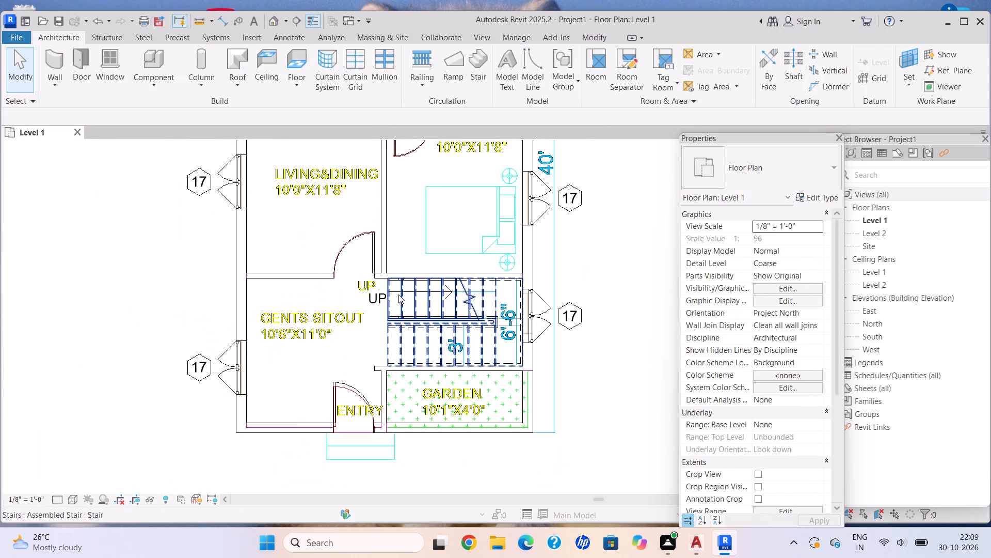
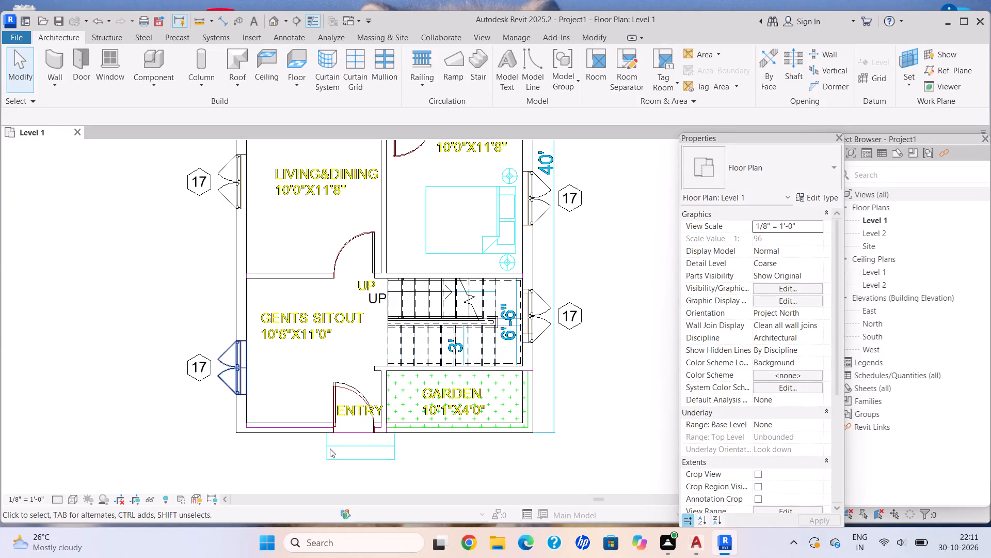
Examine the staircase, Gents Sitout and entry area, and the whole Level 1 floor plan.
scroll(396, 327, "down", 4)
middle_click_drag(395, 326, 399, 332)
scroll(402, 337, "up", 1)
scroll(381, 406, "up", 5)
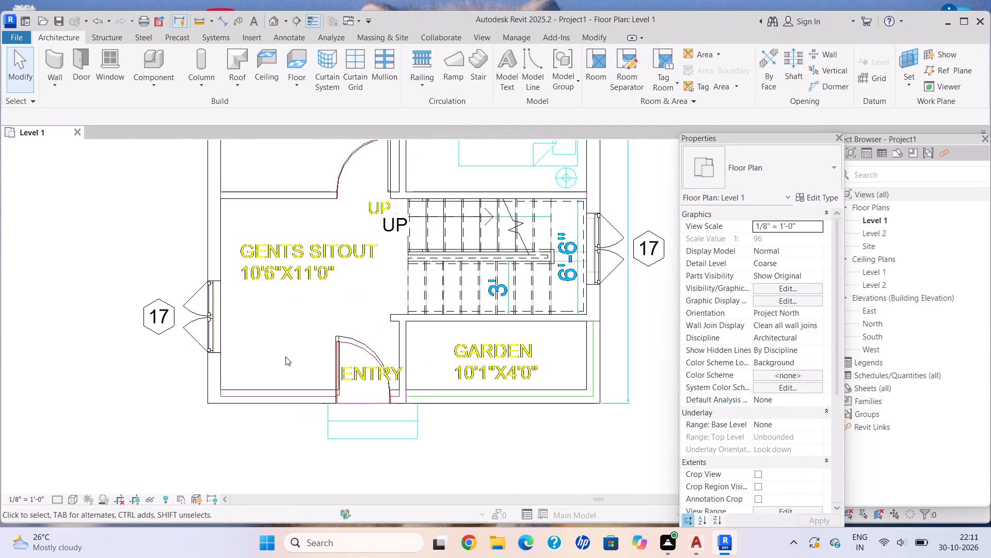
scroll(285, 357, "up", 4)
scroll(271, 354, "down", 4)
middle_click_drag(278, 357, 306, 393)
scroll(306, 393, "down", 3)
scroll(339, 348, "down", 4)
middle_click_drag(341, 354, 340, 362)
middle_click_drag(338, 363, 326, 373)
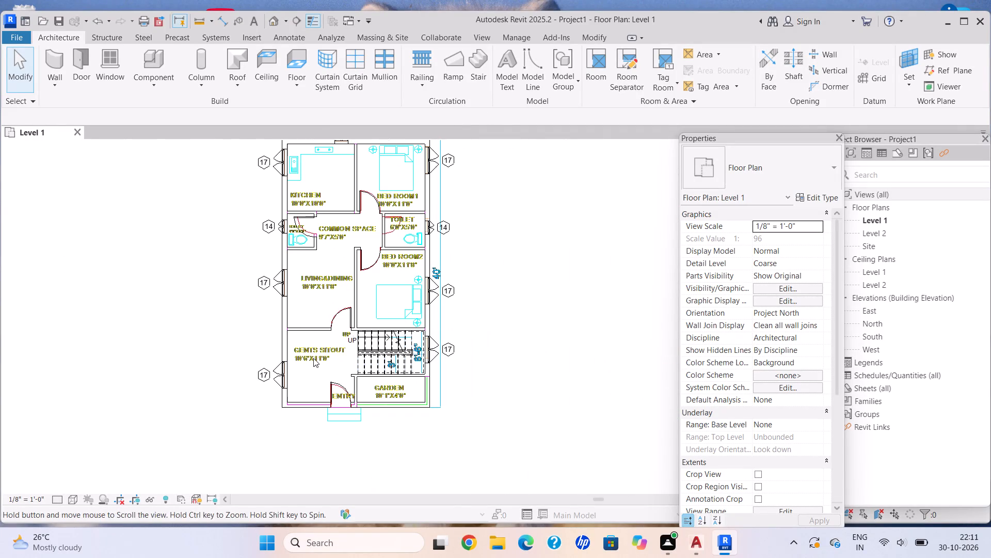
Start placing a component and open the beds folder to load a bed family.
left_click(157, 81)
left_click(178, 103)
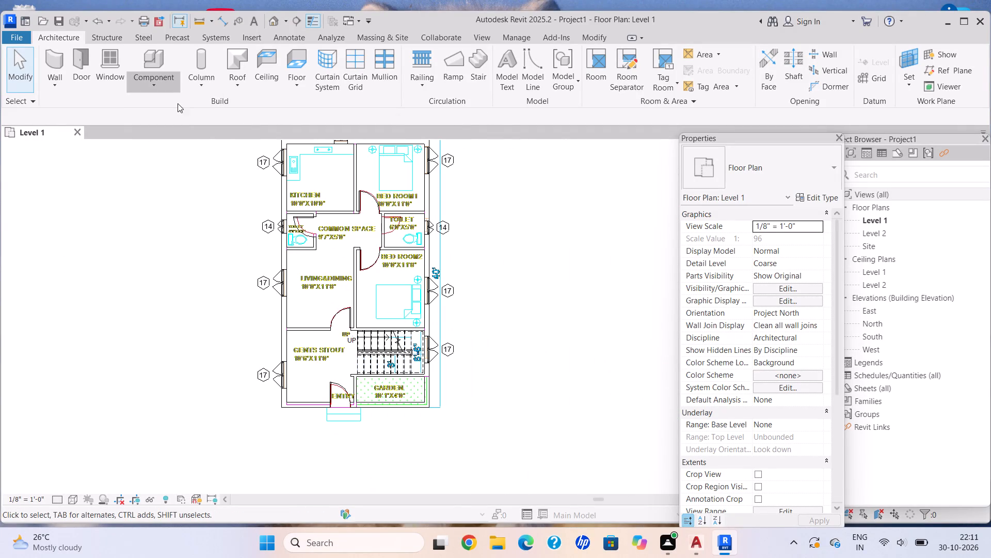
left_click(561, 84)
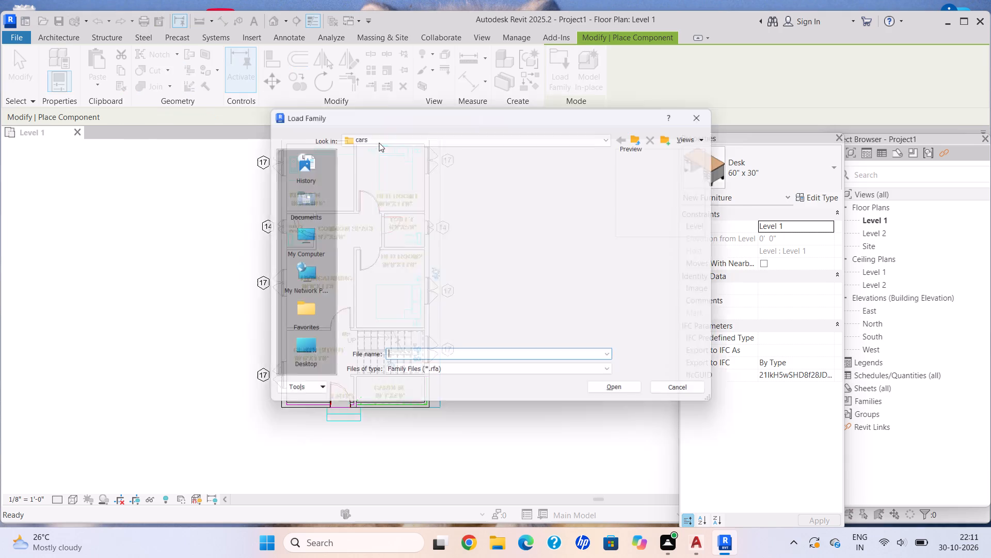
double_click(369, 173)
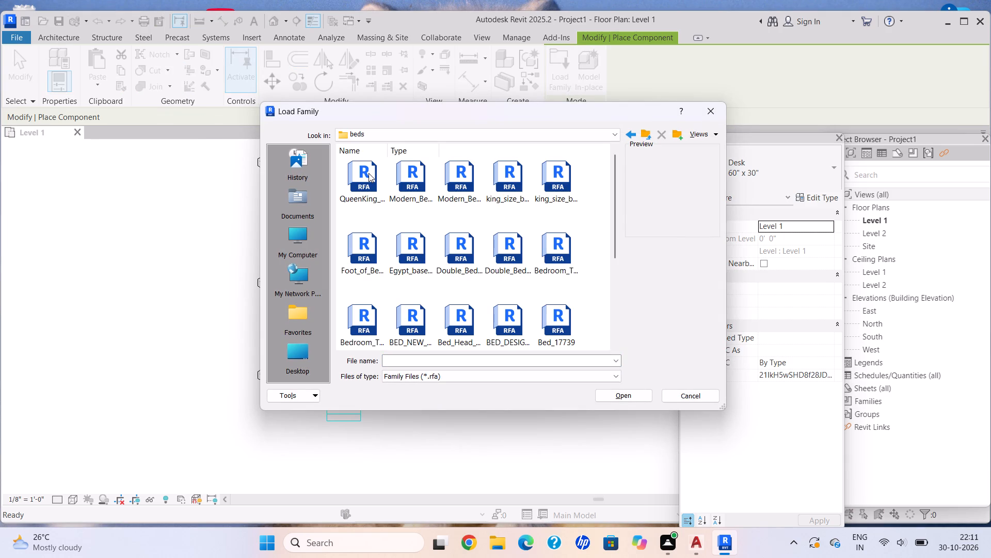
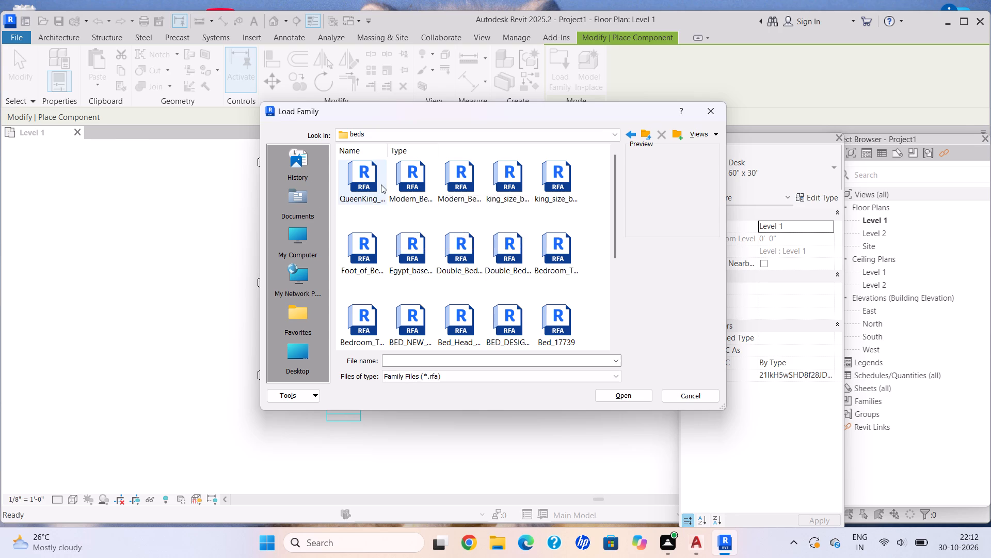
Browse the bed families and load king_size_bed_with_pillows_and_scatters_16541.
left_click(374, 182)
left_click(407, 198)
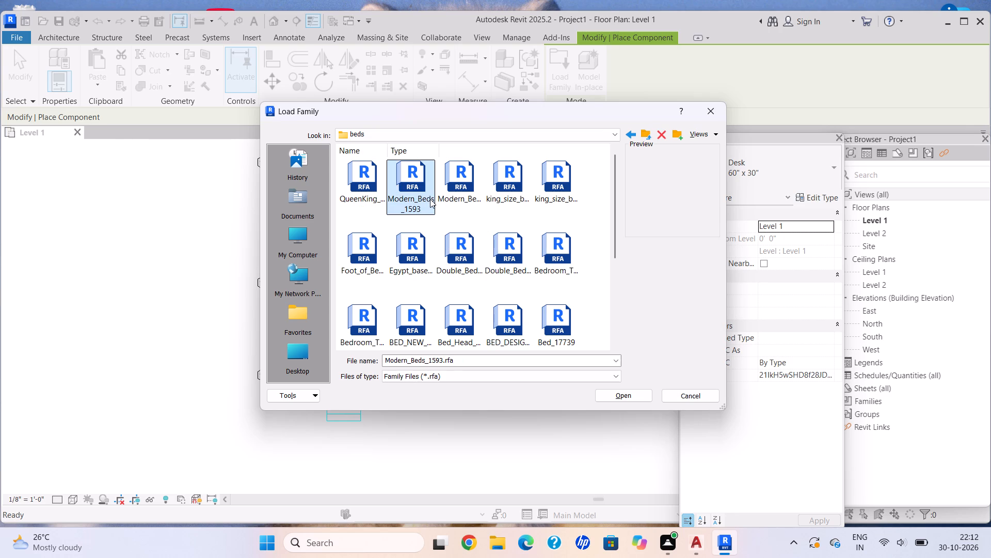
left_click(465, 196)
left_click(490, 200)
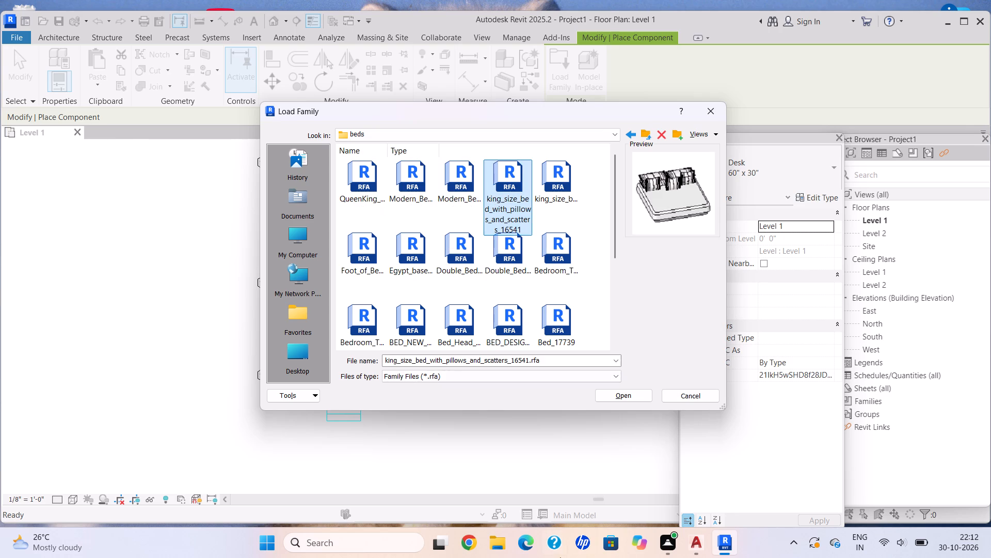
left_click(629, 396)
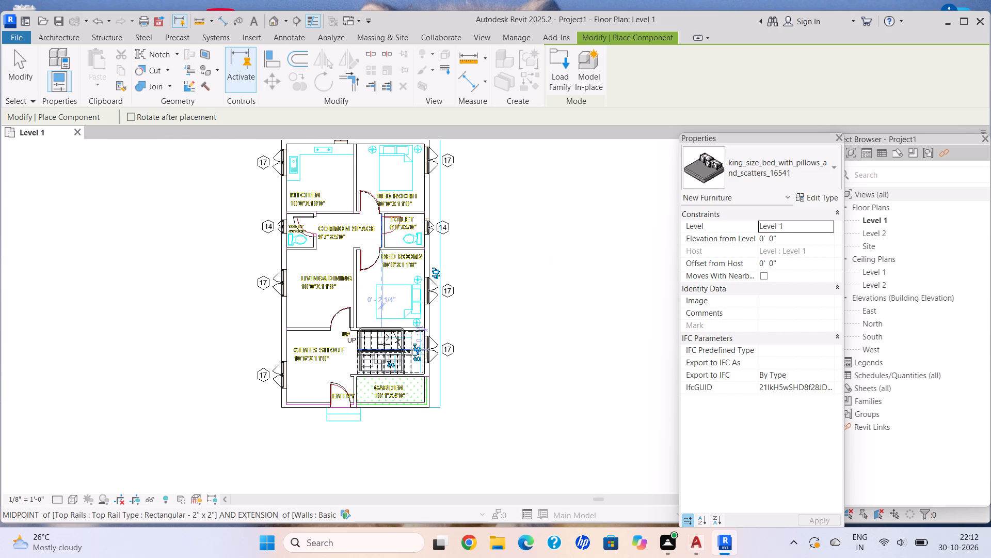
Place the king size bed in Bed Room 2 over the DWG bed outline, rotated with its pillows toward the exterior window wall.
scroll(384, 336, "up", 1)
middle_click_drag(366, 214, 386, 289)
scroll(418, 361, "up", 3)
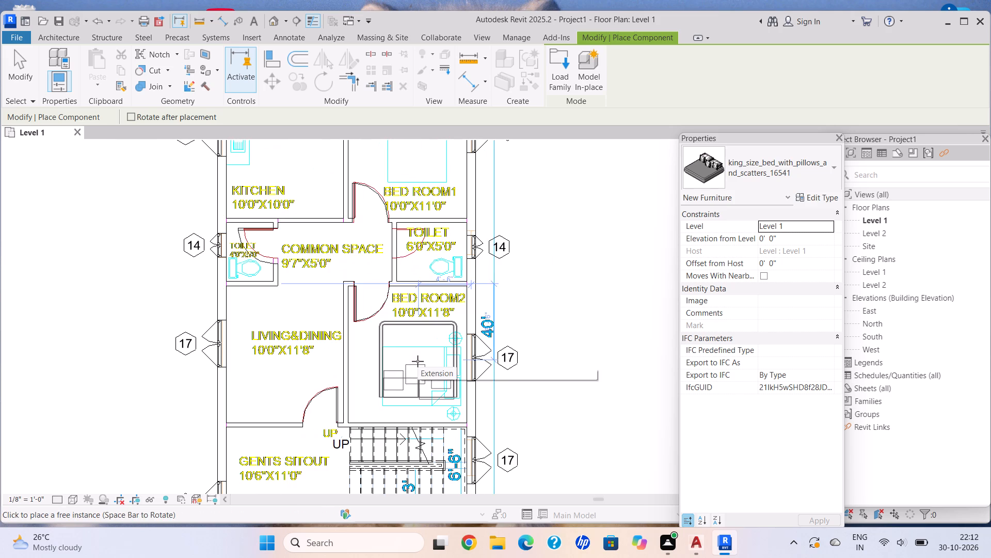
key("space")
middle_click_drag(413, 350, 409, 340)
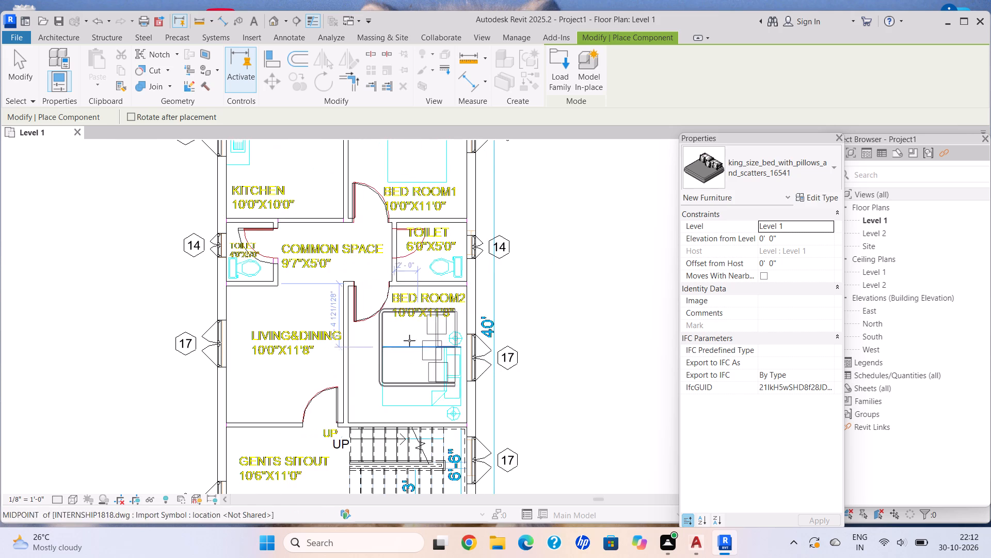
middle_click_drag(409, 340, 387, 261)
scroll(401, 286, "up", 2)
left_click(396, 282)
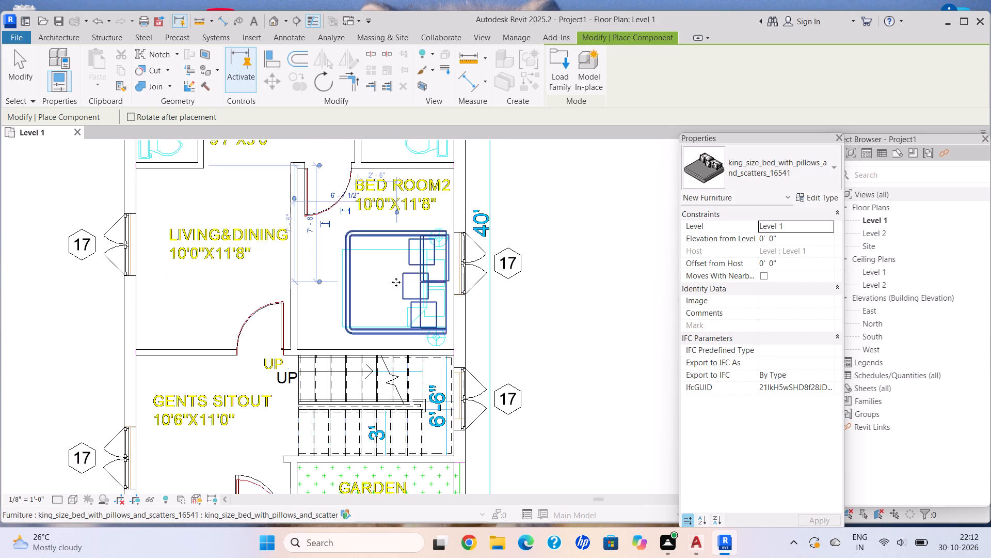
Place a second king size bed in Bed Room 1 over the DWG bed, pillows toward the top exterior wall, and end placement.
scroll(410, 273, "down", 7)
middle_click_drag(410, 273, 429, 351)
scroll(413, 251, "up", 4)
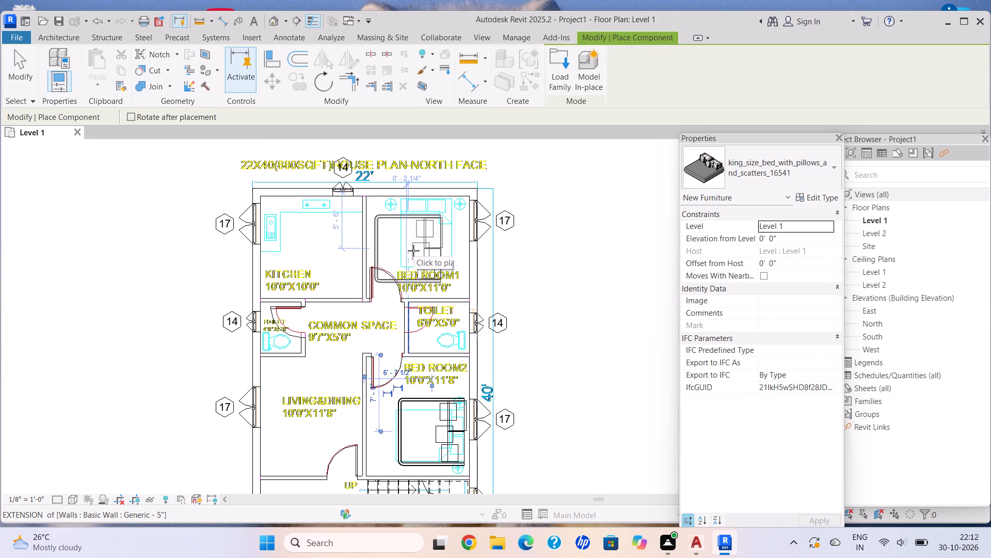
key("space")
scroll(437, 220, "up", 4)
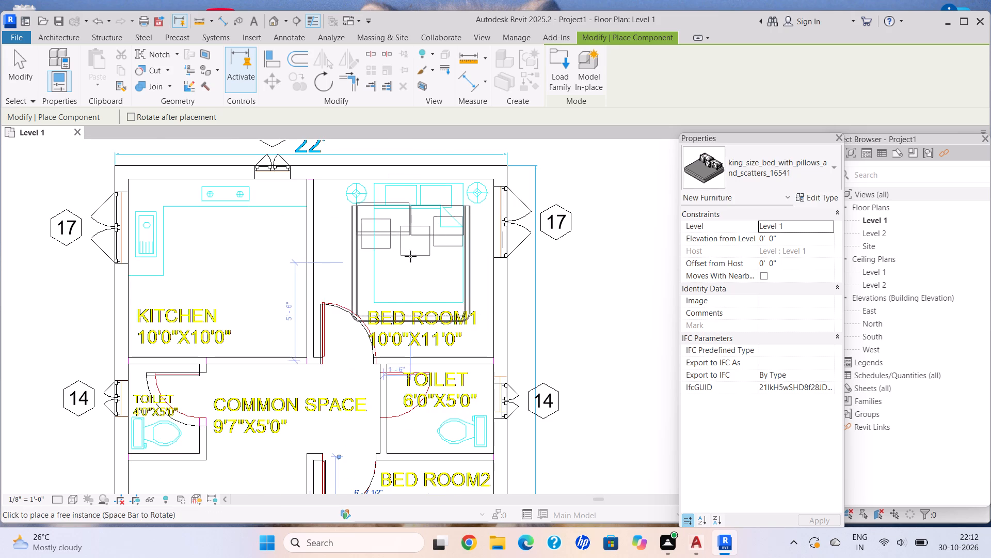
left_click(413, 246)
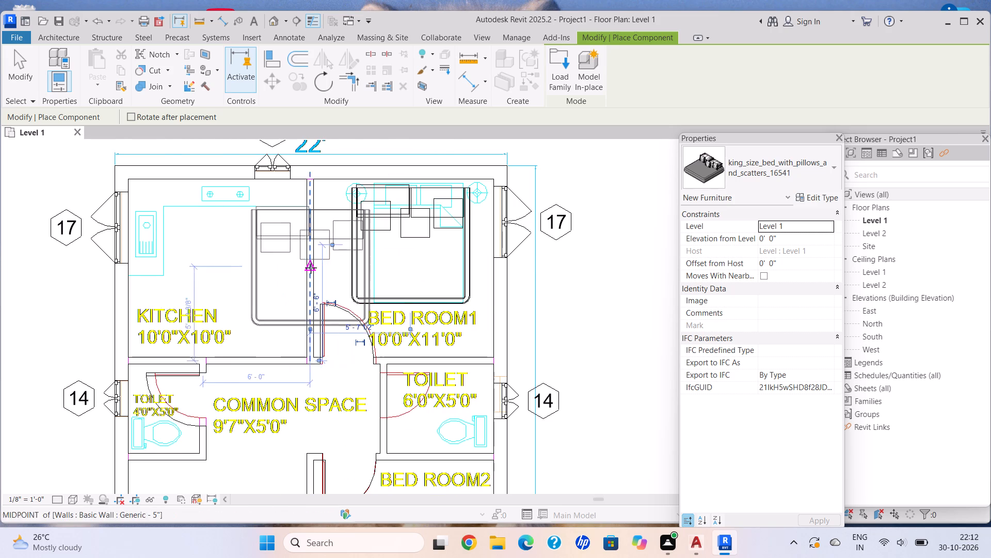
scroll(311, 268, "down", 1)
middle_click_drag(314, 269, 354, 273)
key("Escape")
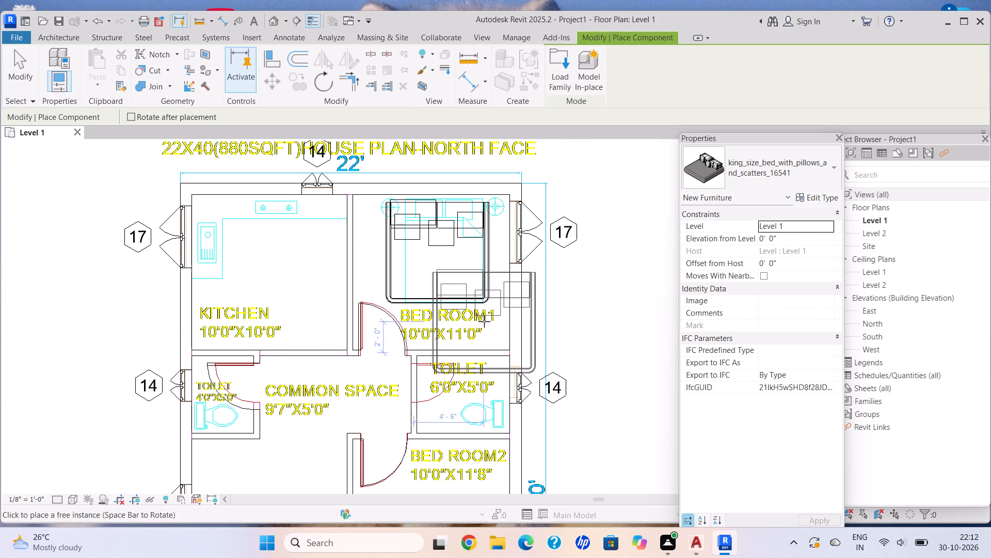
key("Escape")
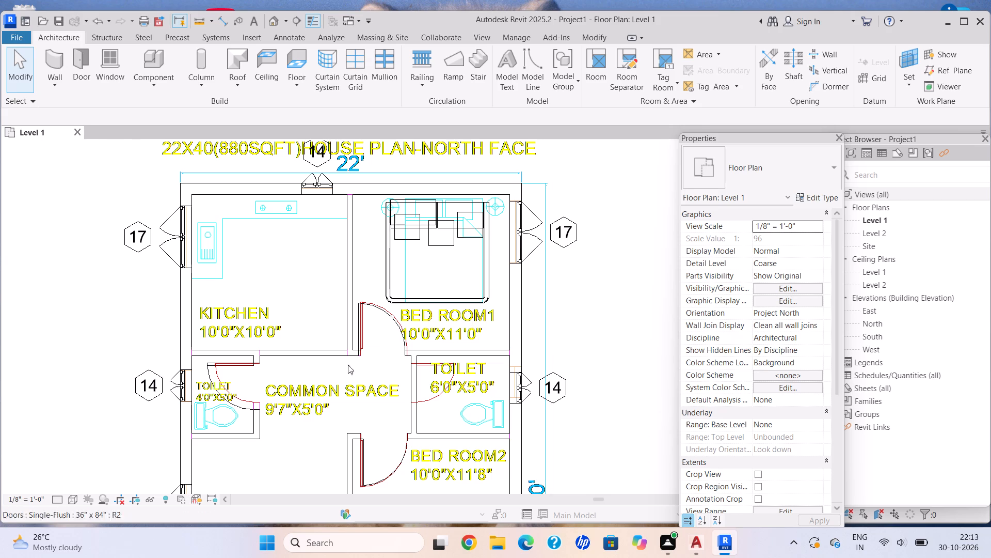
Nudge the Bed Room 1 door away from the kitchen wall to line its jamb up with the DWG door.
scroll(356, 361, "down", 5)
scroll(357, 360, "up", 20)
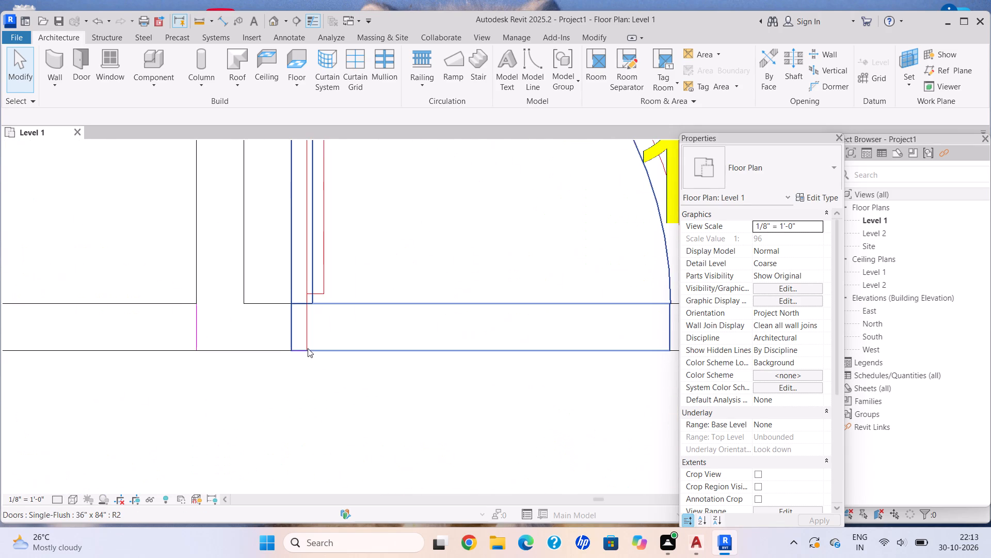
scroll(308, 348, "up", 1)
left_click(292, 332)
key("Right")
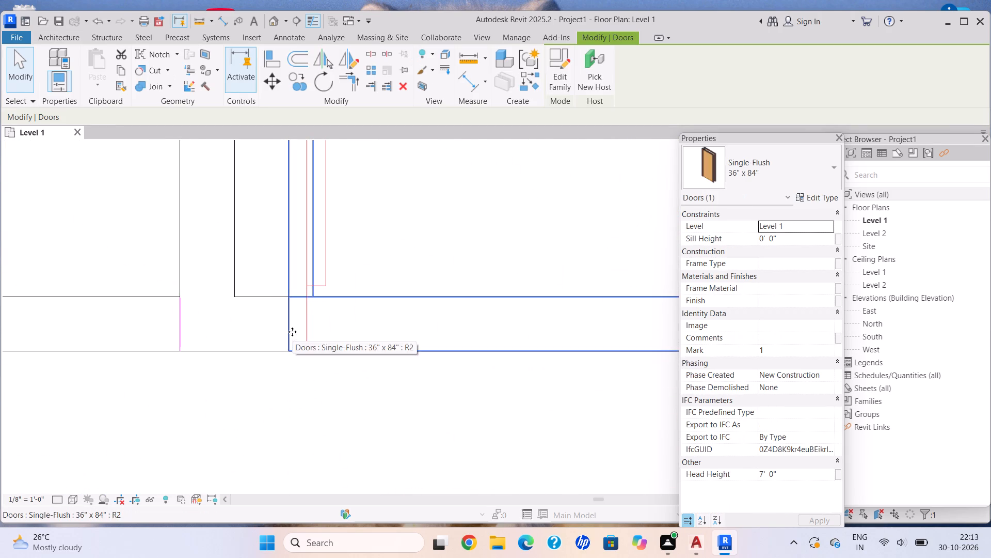
key("Right")
key("Right")
key("Right")
key("Right")
key("Right")
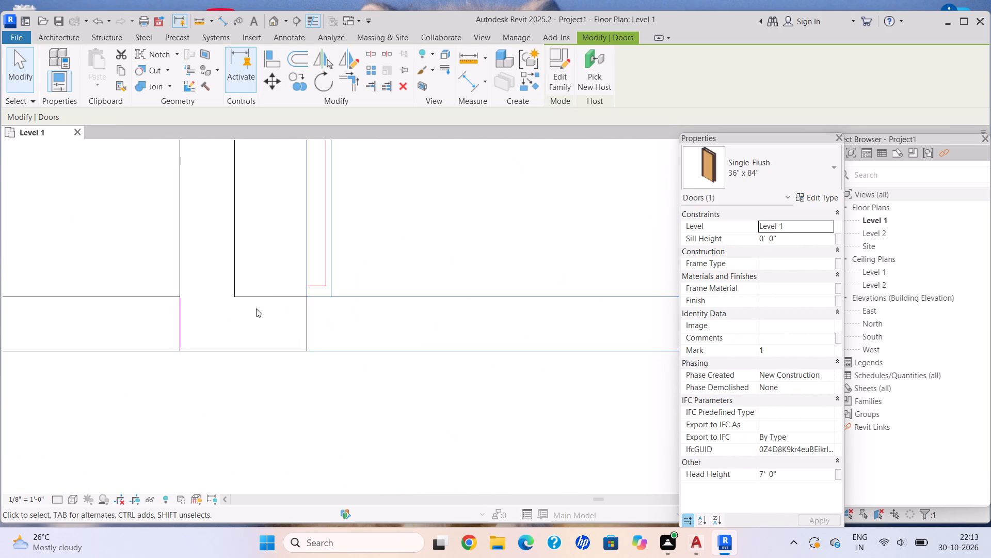
Nudge the door of the 4'0"x5'0" toilet slightly away from the kitchen, toward its DWG outline.
scroll(256, 308, "down", 20)
scroll(256, 308, "down", 2)
middle_click_drag(180, 306, 247, 299)
scroll(194, 319, "up", 5)
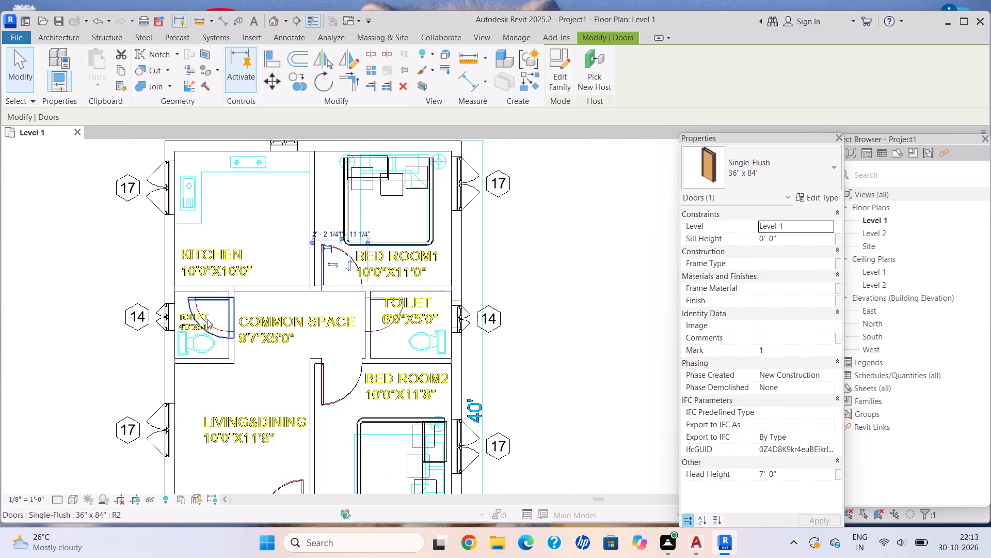
scroll(210, 319, "up", 9)
scroll(236, 286, "up", 5)
left_click(255, 309)
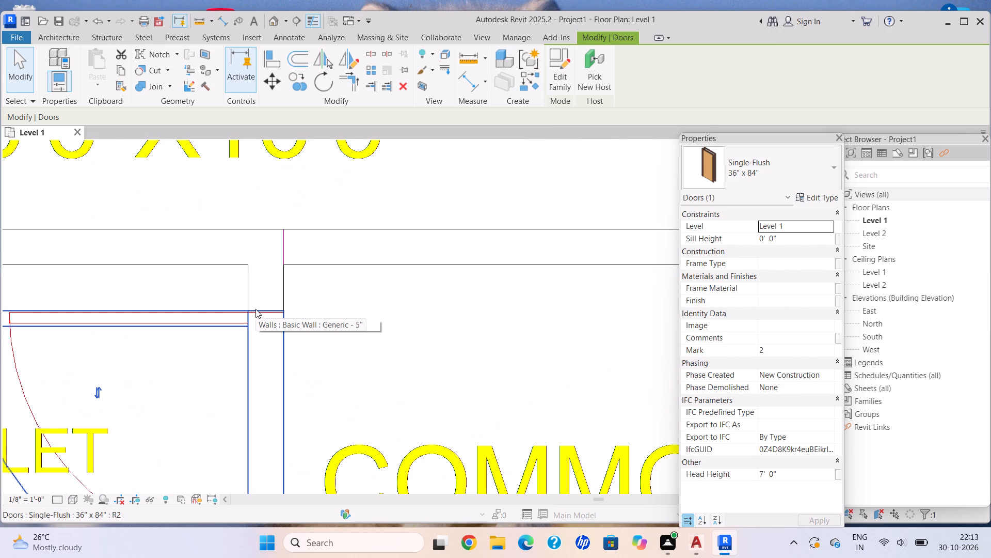
key("Down")
Nudge the Bed Room 2 door slightly toward the living and dining wall to match the DWG door jamb.
scroll(250, 289, "down", 9)
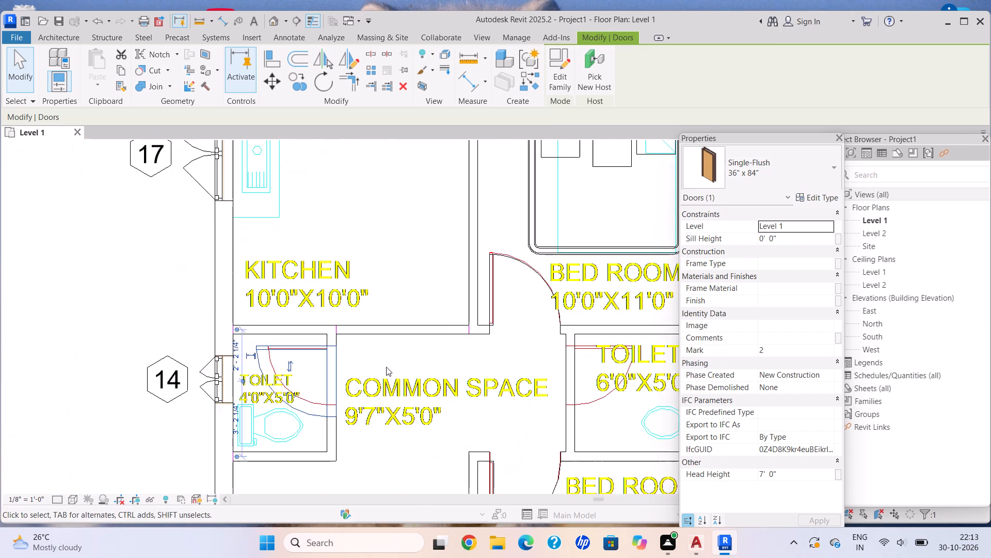
scroll(386, 367, "down", 2)
middle_click_drag(379, 362, 264, 286)
middle_click_drag(367, 375, 348, 340)
scroll(334, 370, "up", 10)
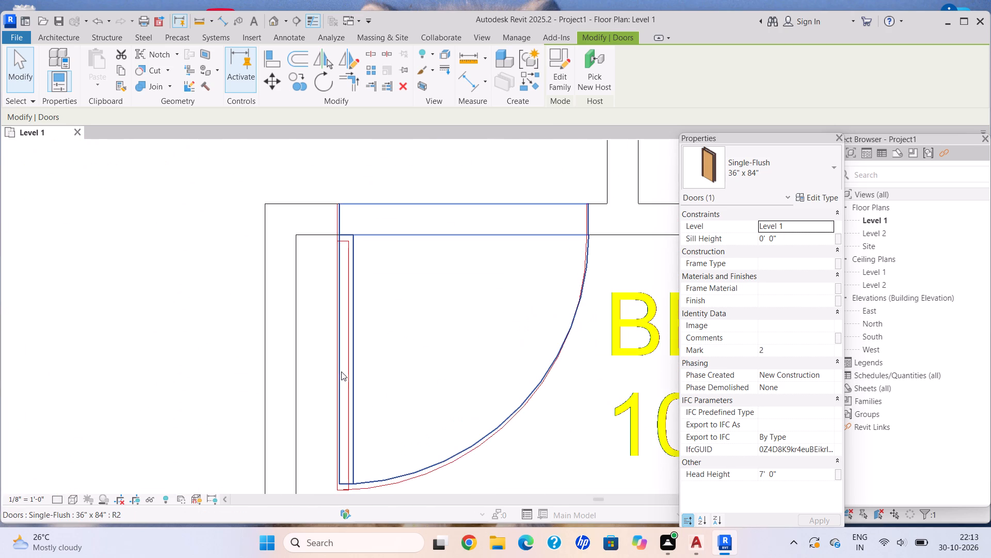
left_click(340, 370)
key("Left")
Nudge the door between Living & Dining and Gents Sitout away from the Bed Room 2 wall to match the DWG jamb.
scroll(342, 370, "down", 4)
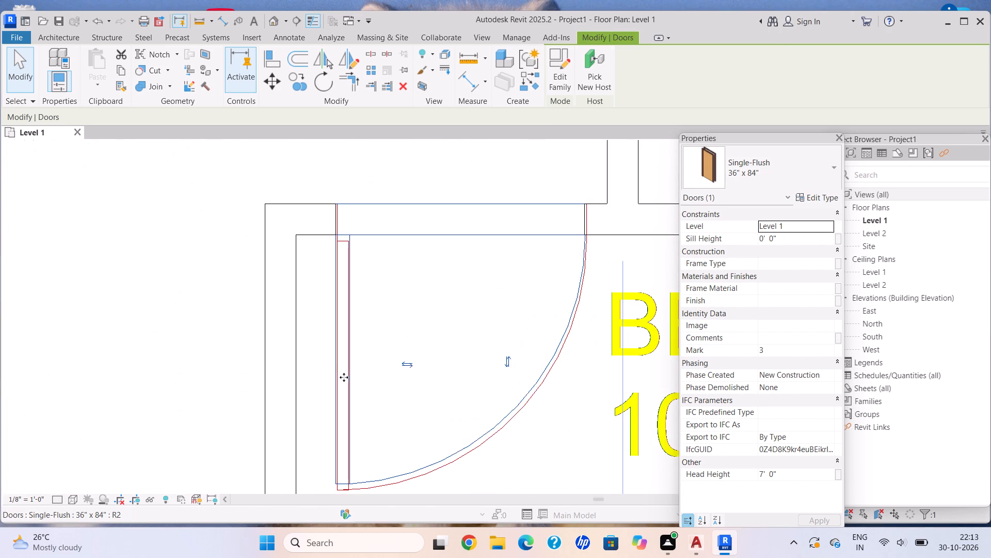
scroll(344, 377, "down", 9)
scroll(403, 389, "down", 2)
scroll(349, 423, "down", 1)
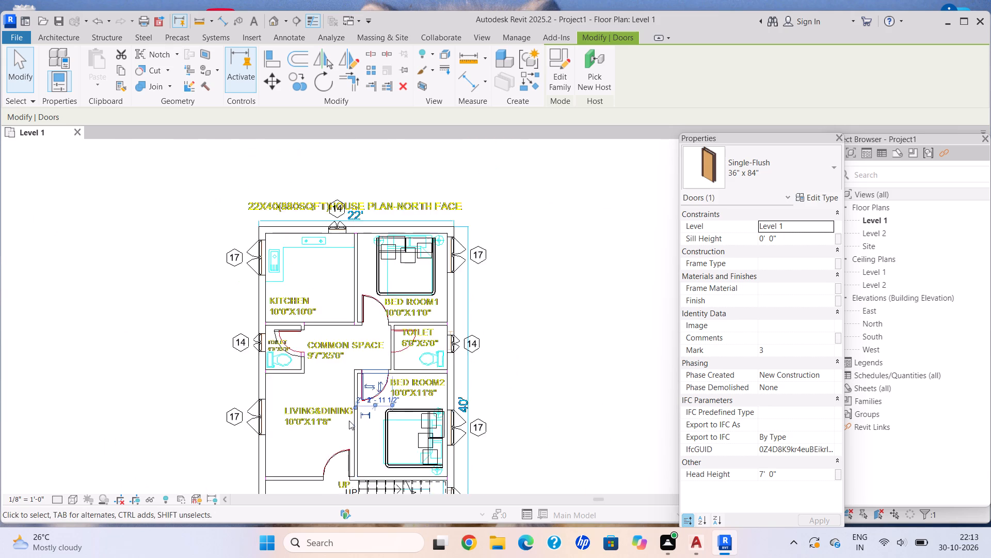
middle_click_drag(349, 418, 357, 303)
scroll(330, 367, "up", 12)
scroll(422, 346, "up", 9)
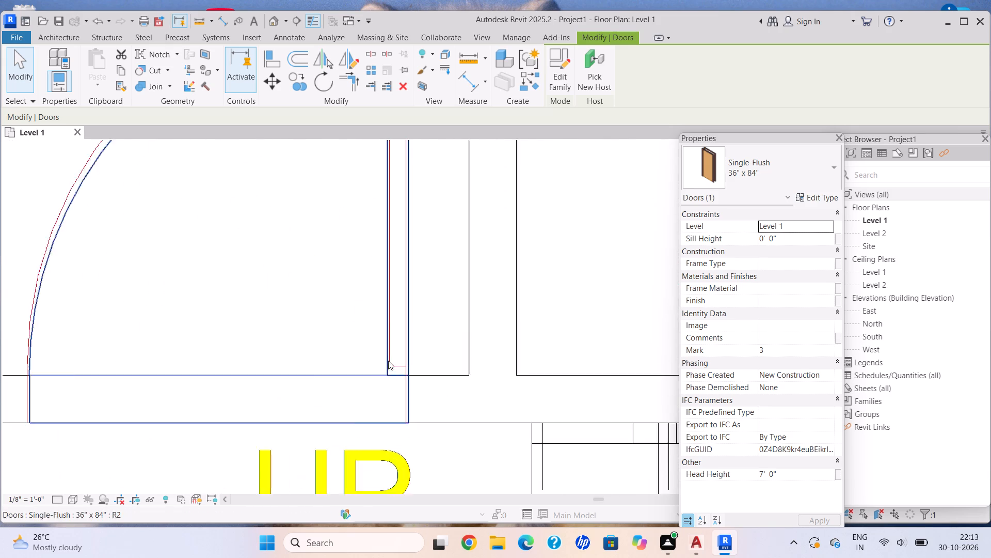
scroll(388, 361, "up", 3)
left_click(431, 364)
key("Left")
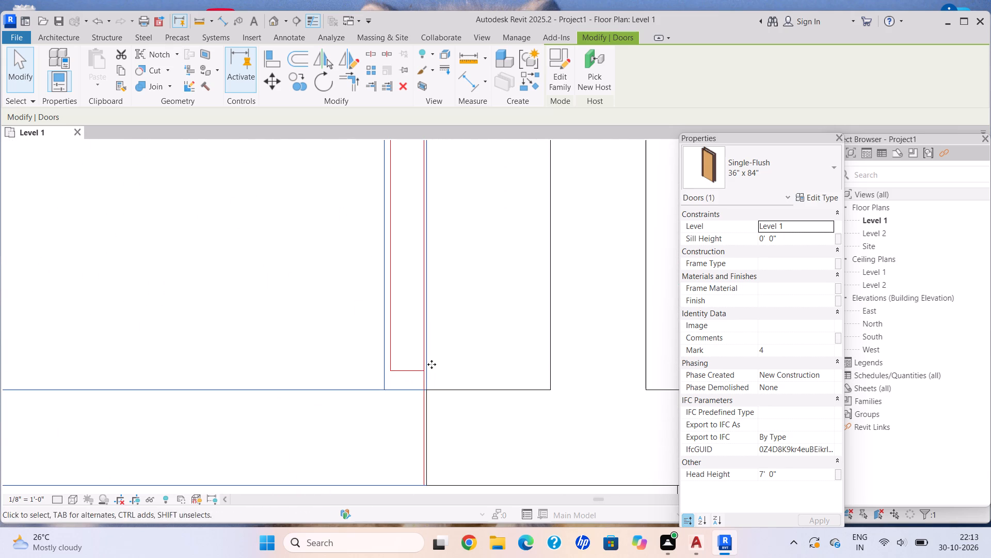
key("Left")
Nudge the entry door of the Gents Sitout toward the garden side to line its jamb up with the DWG door.
scroll(532, 379, "down", 17)
middle_click_drag(573, 443, 445, 315)
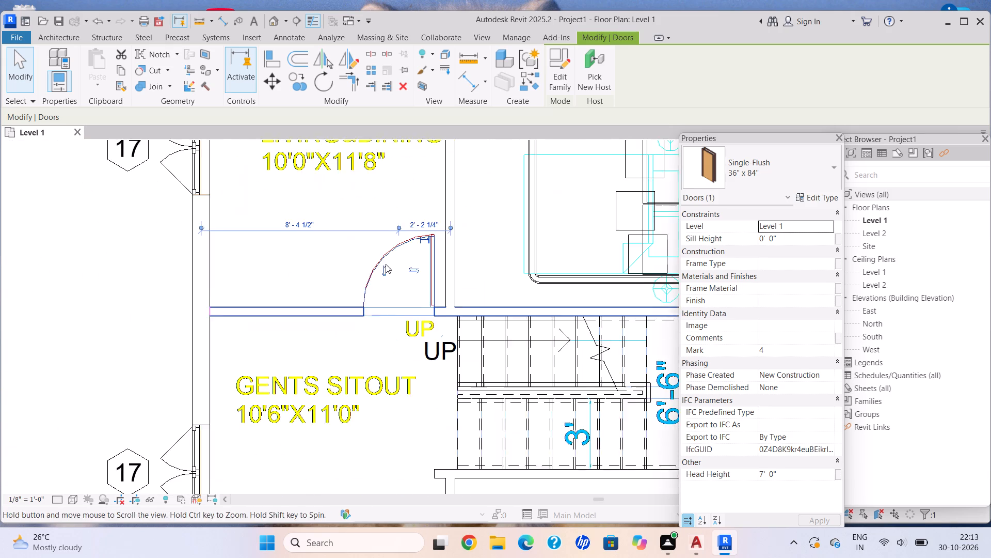
scroll(466, 340, "down", 4)
middle_click_drag(463, 328, 437, 299)
scroll(402, 404, "down", 1)
scroll(390, 438, "up", 12)
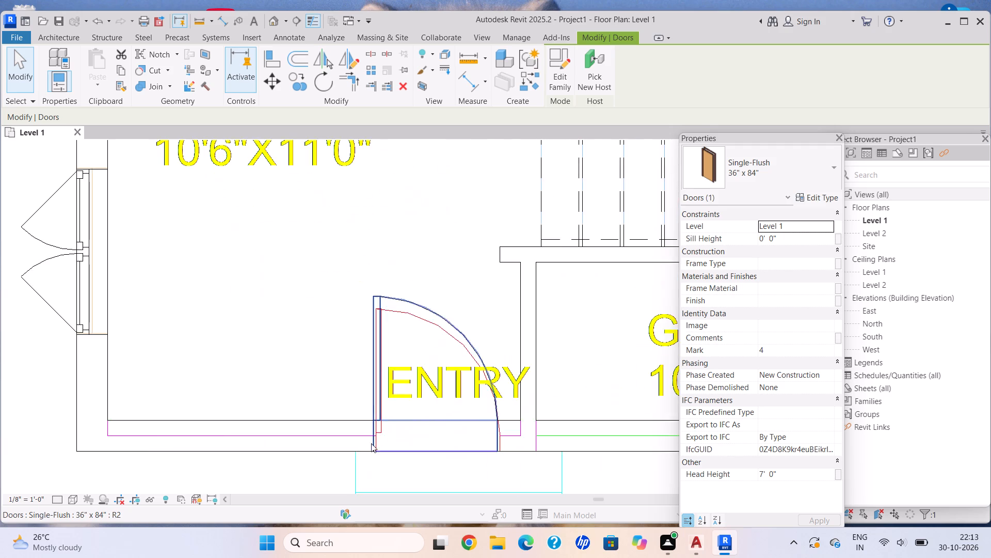
scroll(371, 443, "up", 4)
left_click(377, 425)
key("Right")
key("Right")
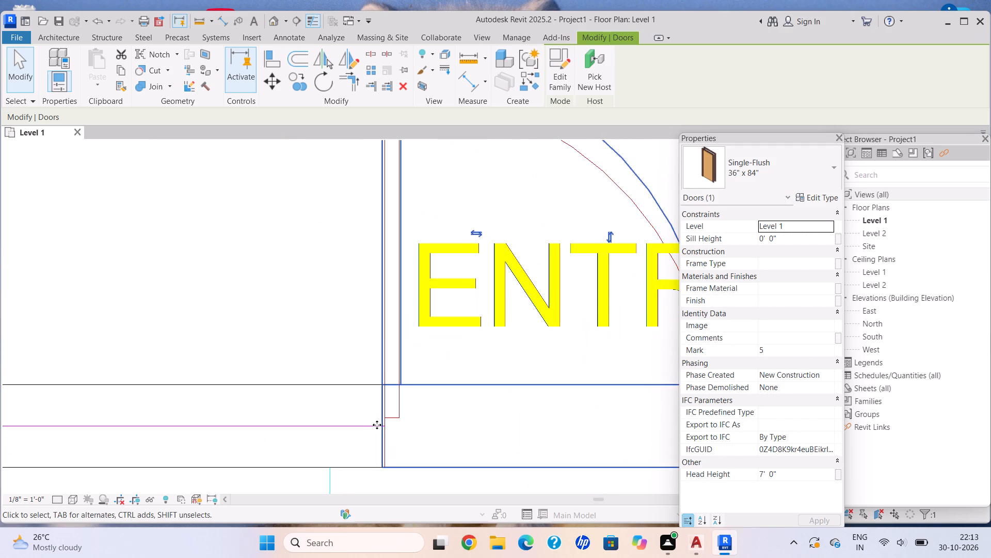
key("Right")
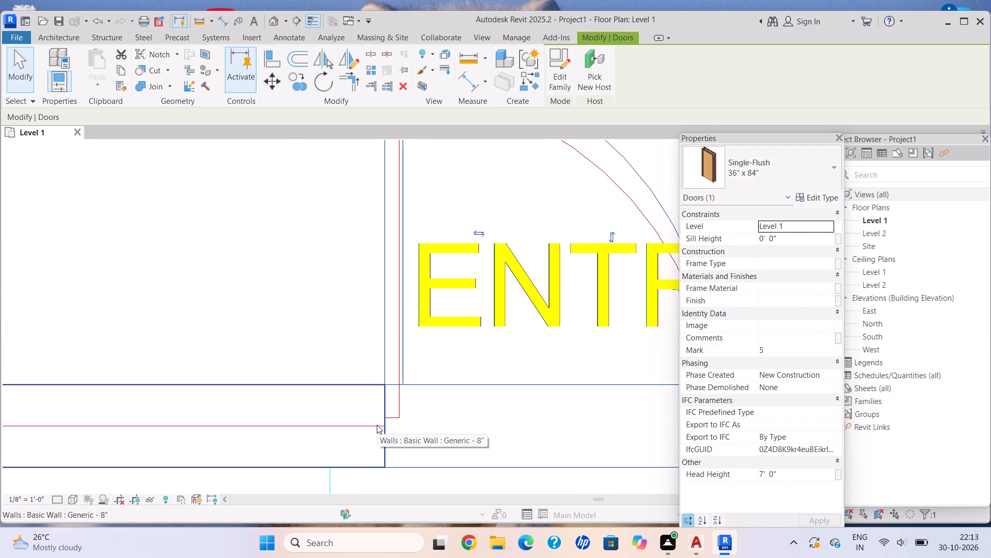
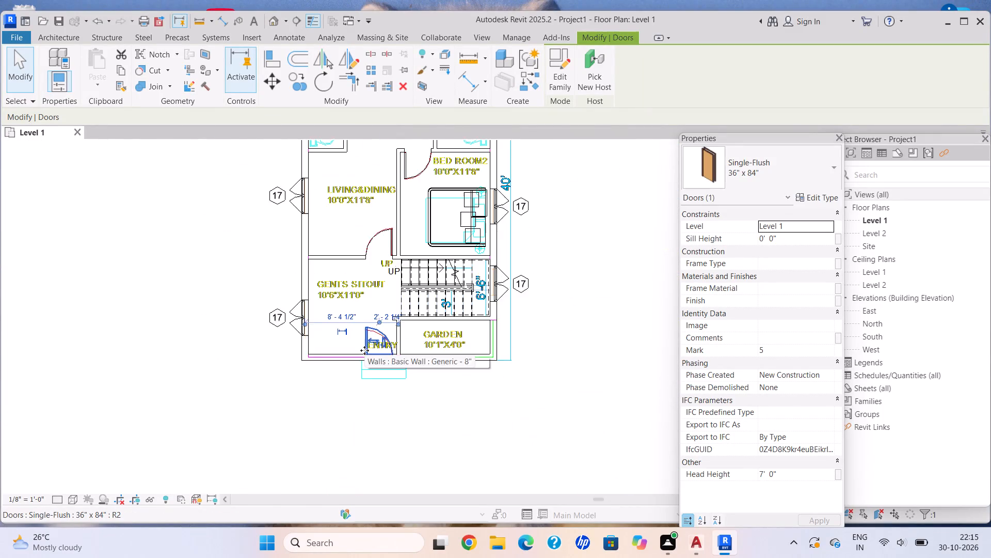
Load the Modern_Toilet_7747 component family from the wash basin folder, dismissing the save reminder without saving.
middle_click_drag(364, 350, 321, 401)
scroll(320, 401, "down", 4)
middle_click_drag(393, 324, 336, 348)
scroll(333, 346, "up", 1)
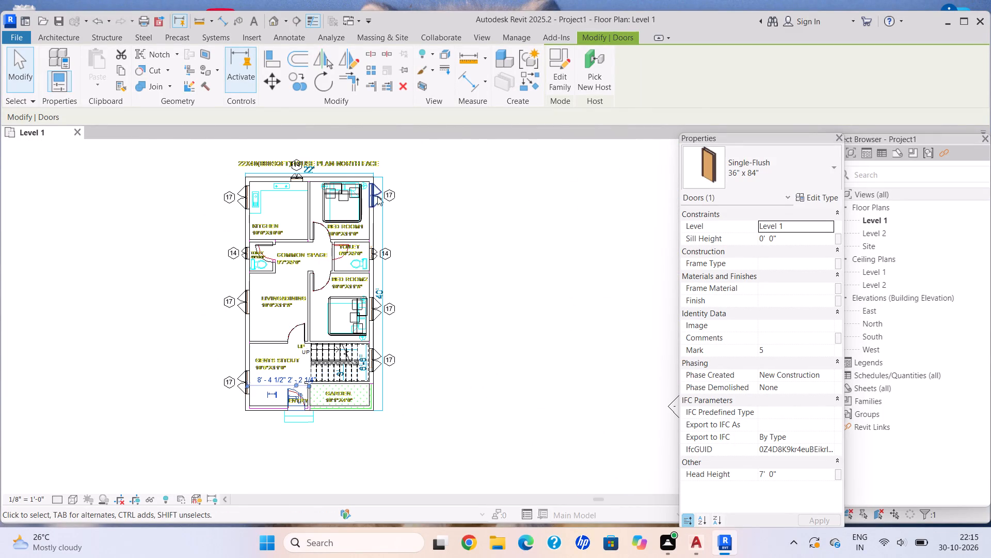
scroll(367, 261, "up", 4)
left_click(61, 37)
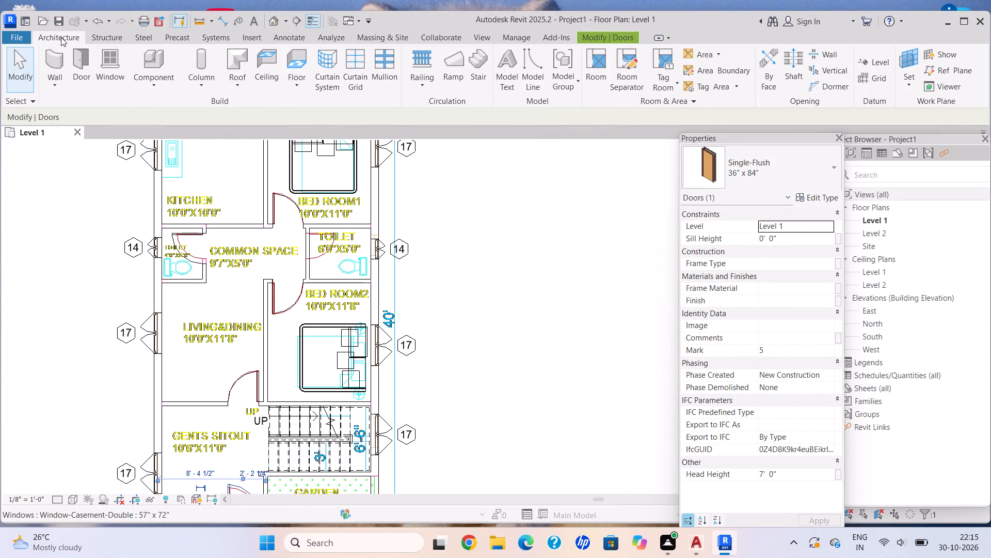
left_click(150, 88)
left_click(166, 110)
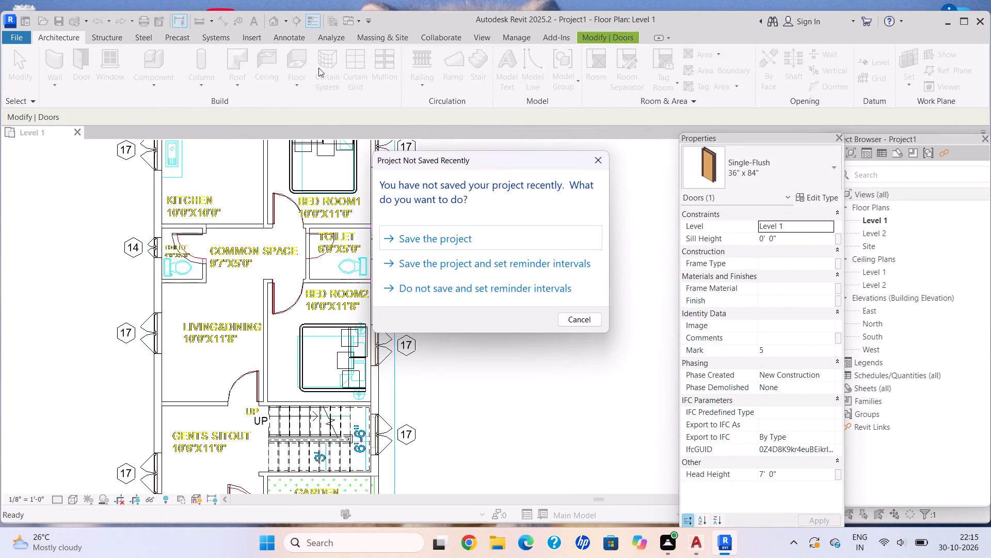
left_click(602, 161)
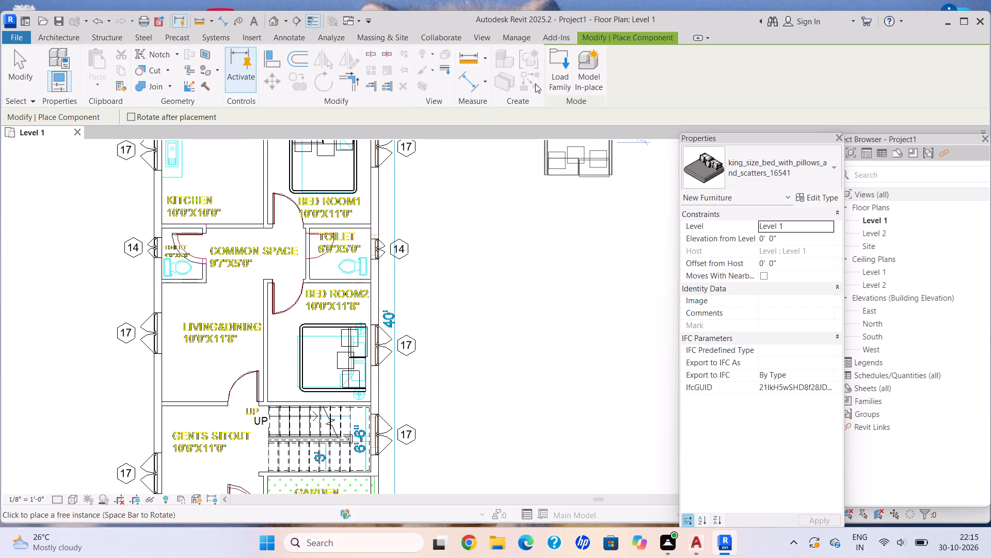
double_click(556, 89)
double_click(304, 203)
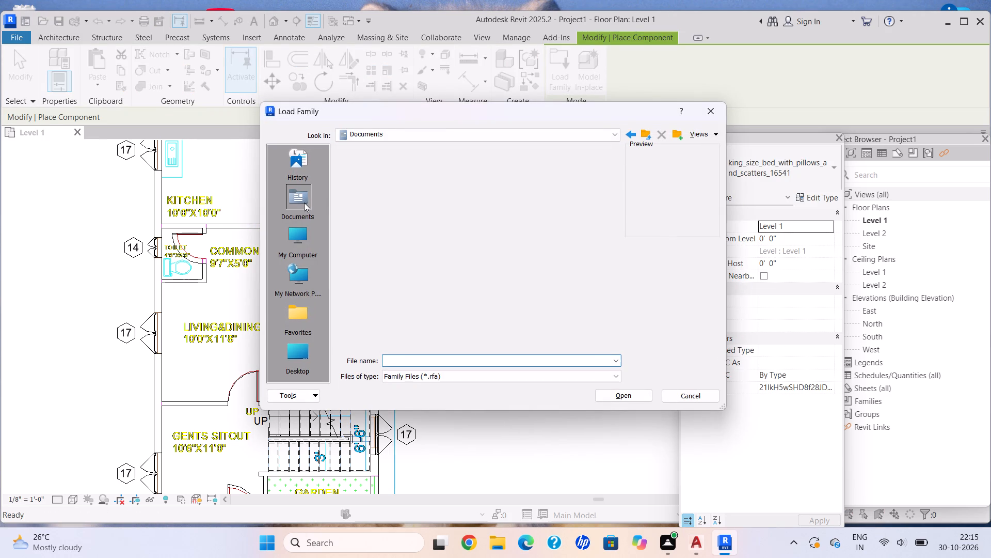
double_click(374, 182)
scroll(485, 231, "down", 1)
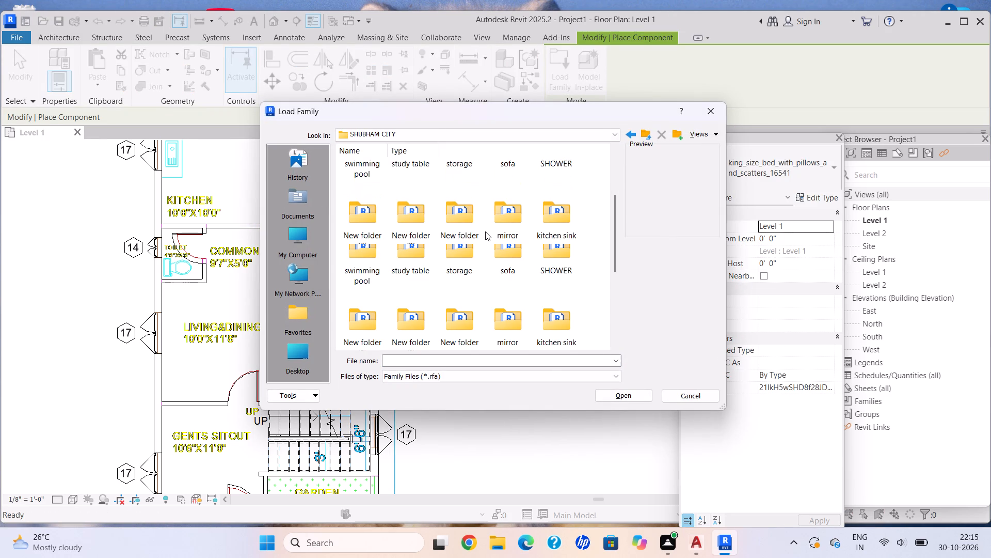
scroll(404, 196, "up", 2)
double_click(378, 182)
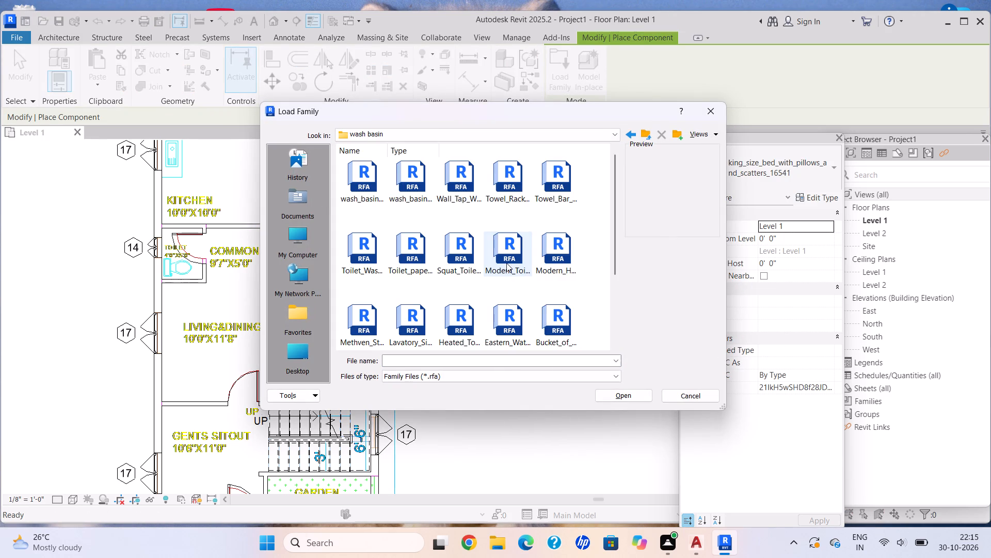
left_click(506, 263)
left_click(633, 397)
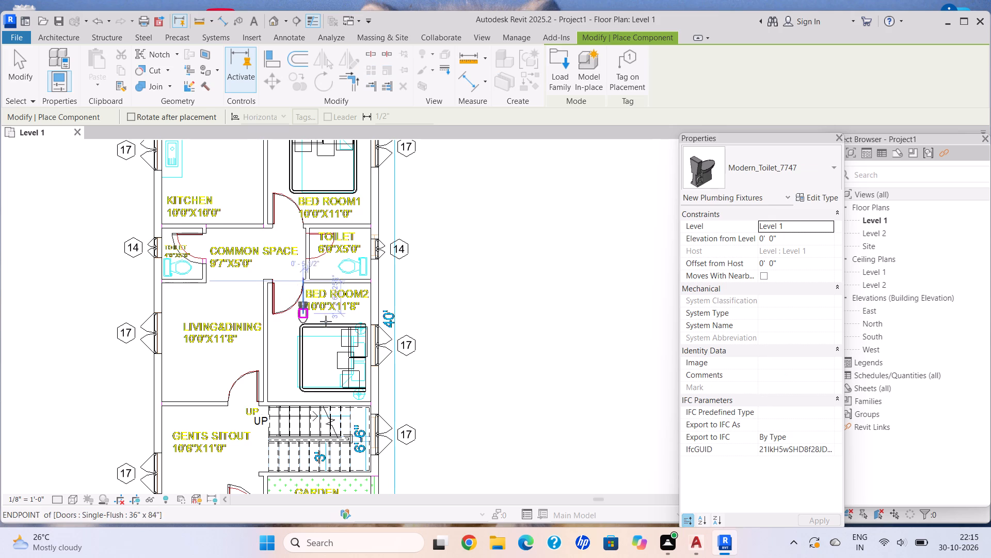
Place the modern toilet over its DWG symbol in the 6'0"x5'0" toilet, rotated with its tank against the exterior wall.
scroll(323, 265, "up", 3)
key("space")
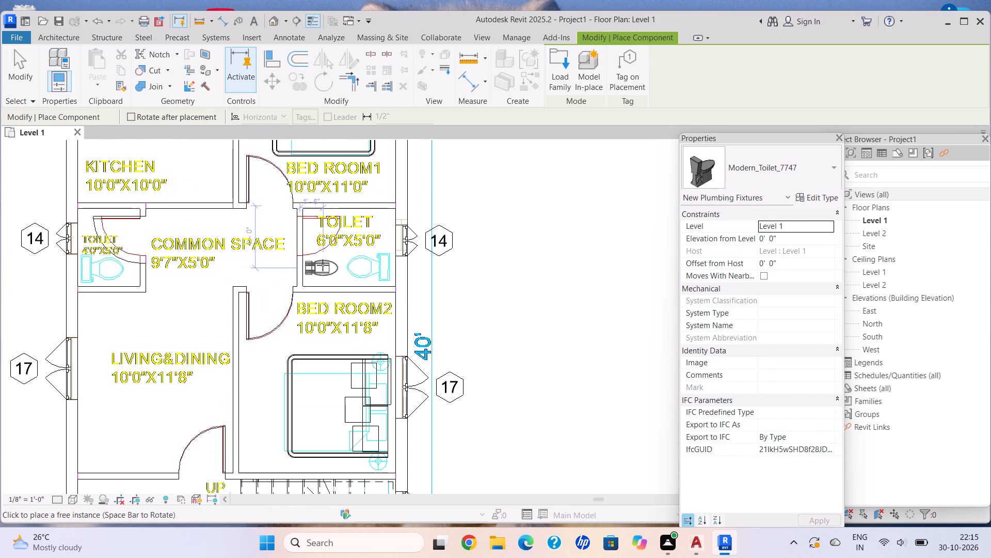
key("space")
key("space")
scroll(384, 264, "up", 2)
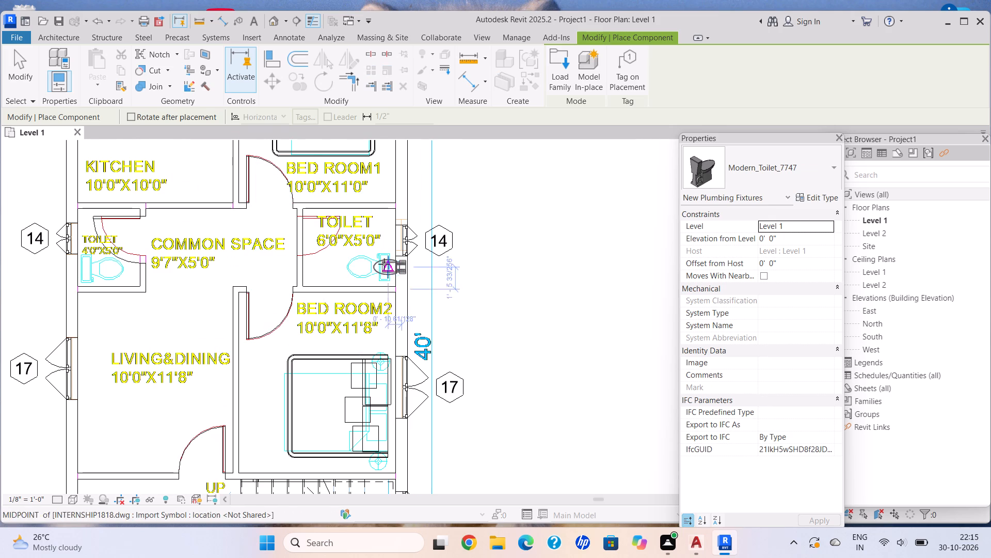
scroll(384, 264, "up", 3)
left_click(359, 274)
Place a second modern toilet over the DWG symbol in the 4'0"x5'0" toilet, rotated with its tank toward the exterior wall.
scroll(387, 306, "down", 12)
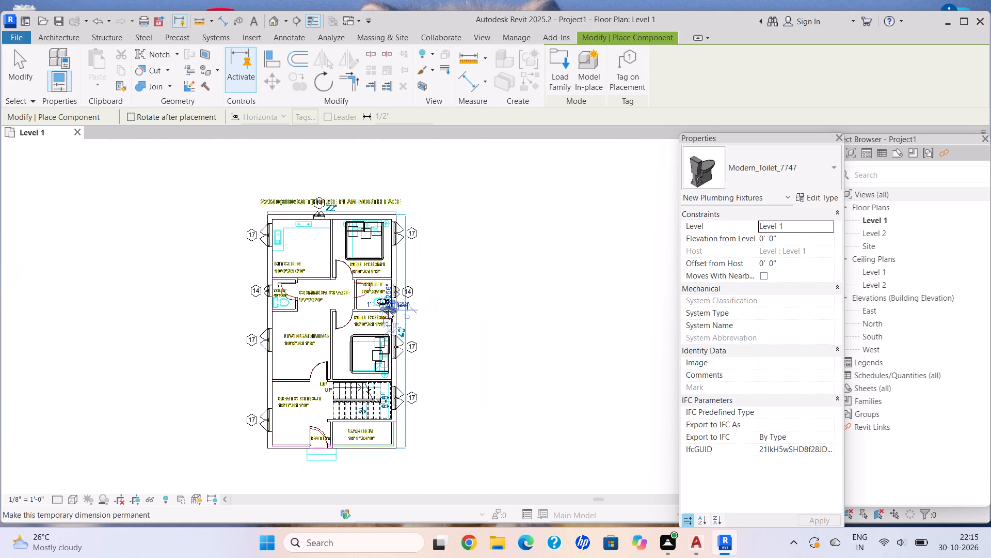
scroll(287, 299, "up", 8)
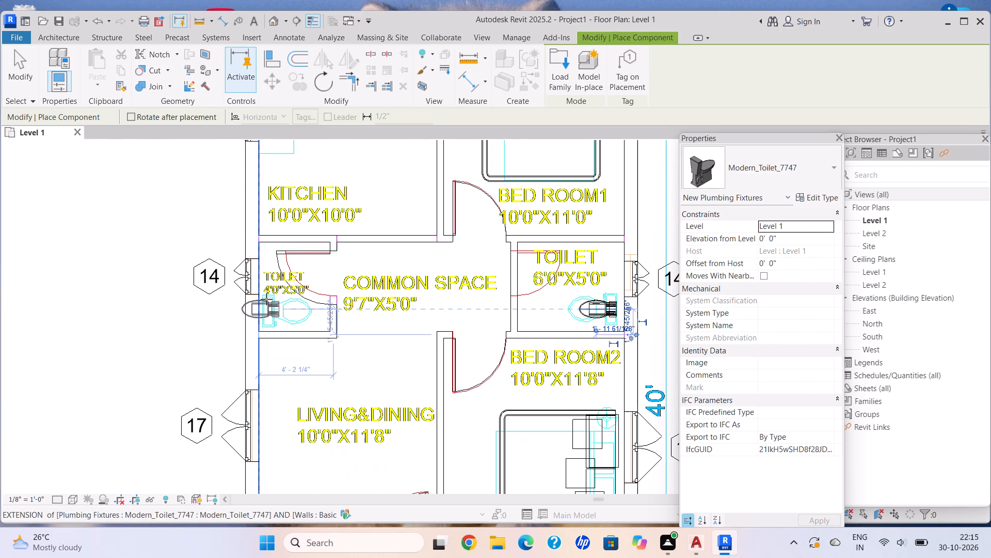
key("space")
key("space")
key("space")
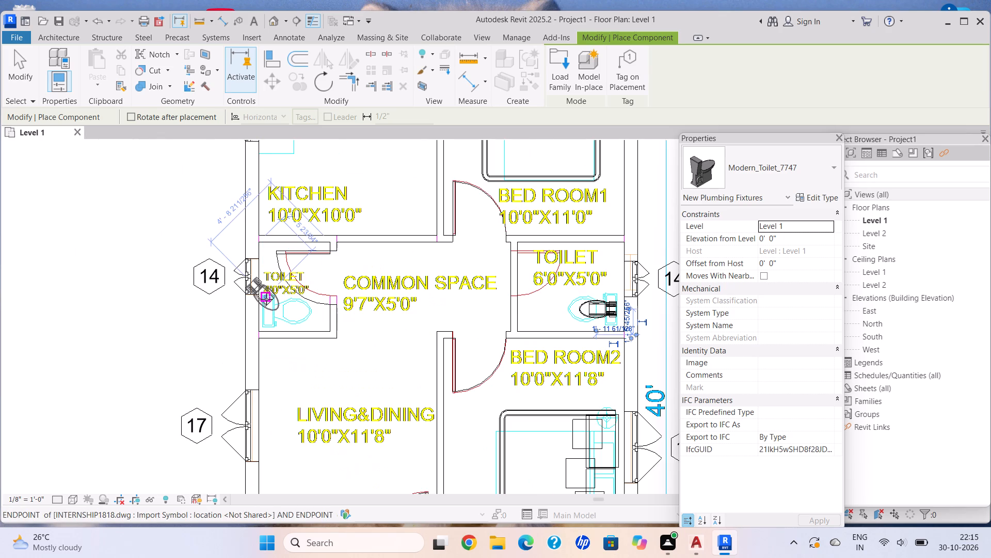
key("space")
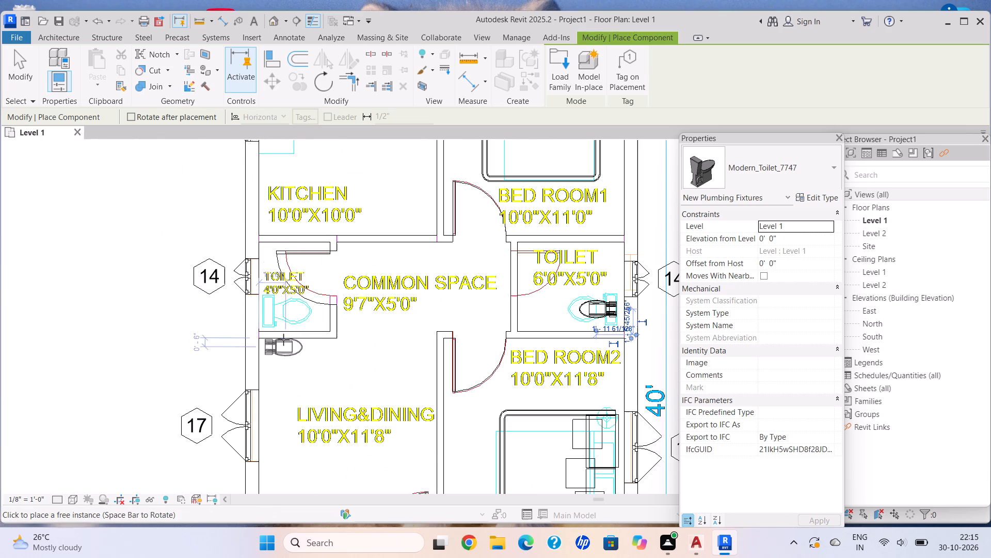
scroll(283, 339, "up", 5)
left_click(286, 281)
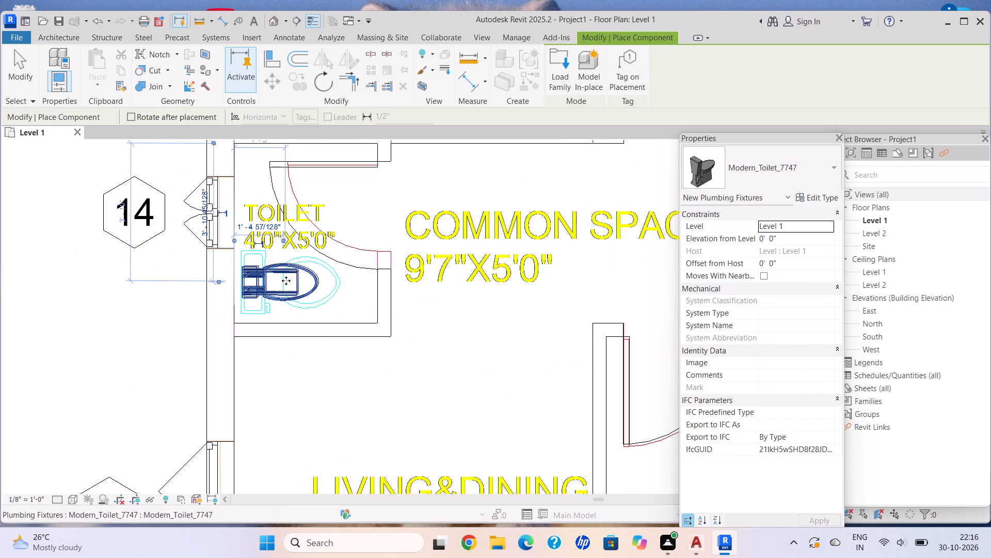
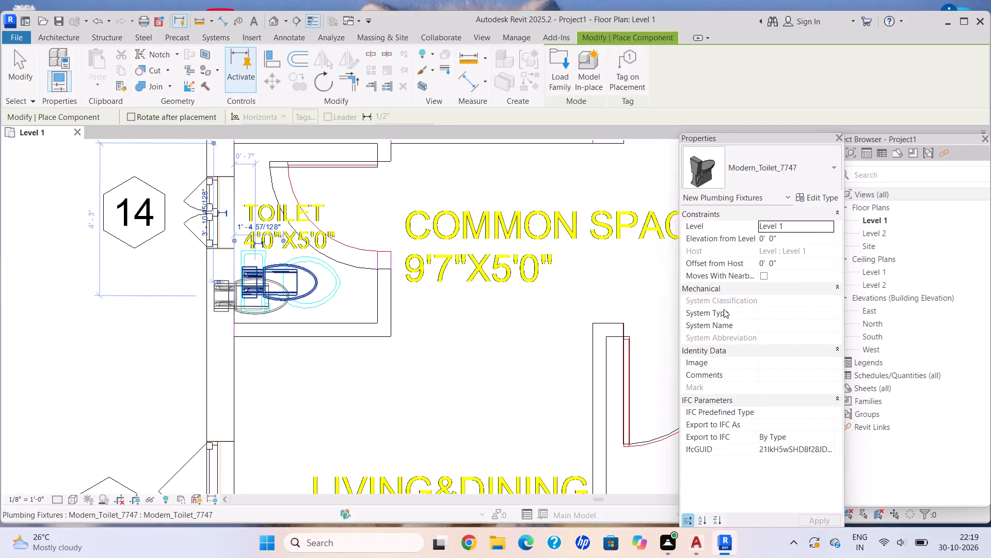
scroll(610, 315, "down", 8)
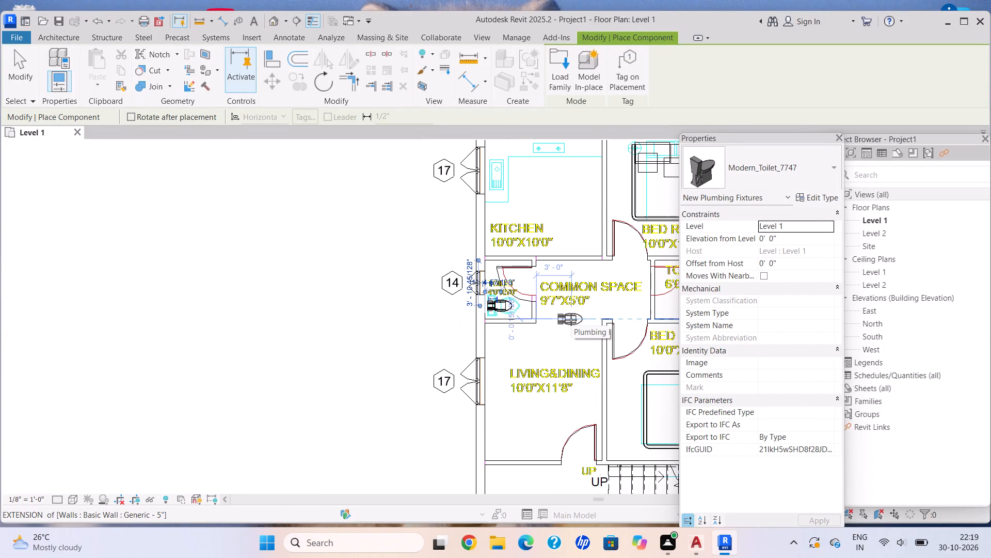
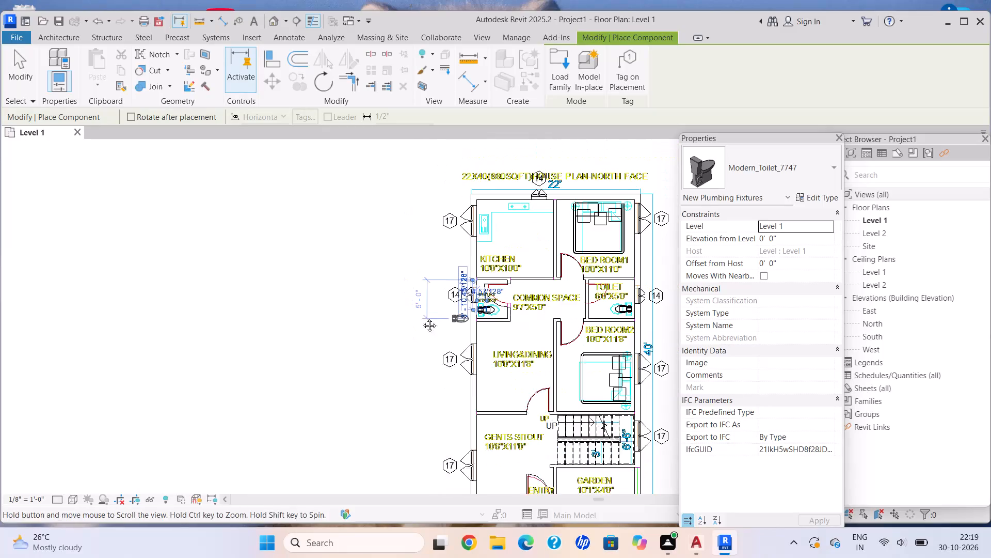
End placement of the Modern_Toilet_7747 fixture without adding another toilet to the floor plan.
key("Escape")
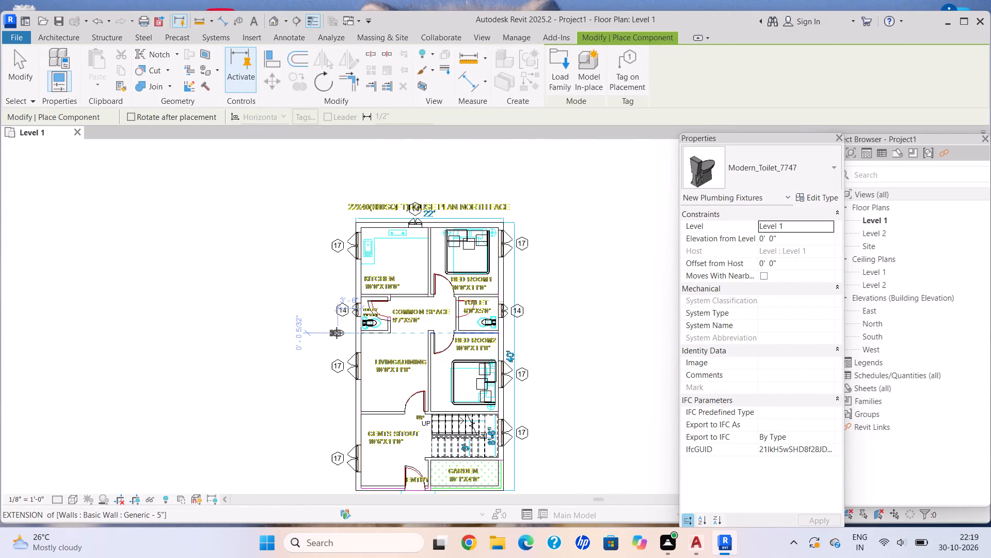
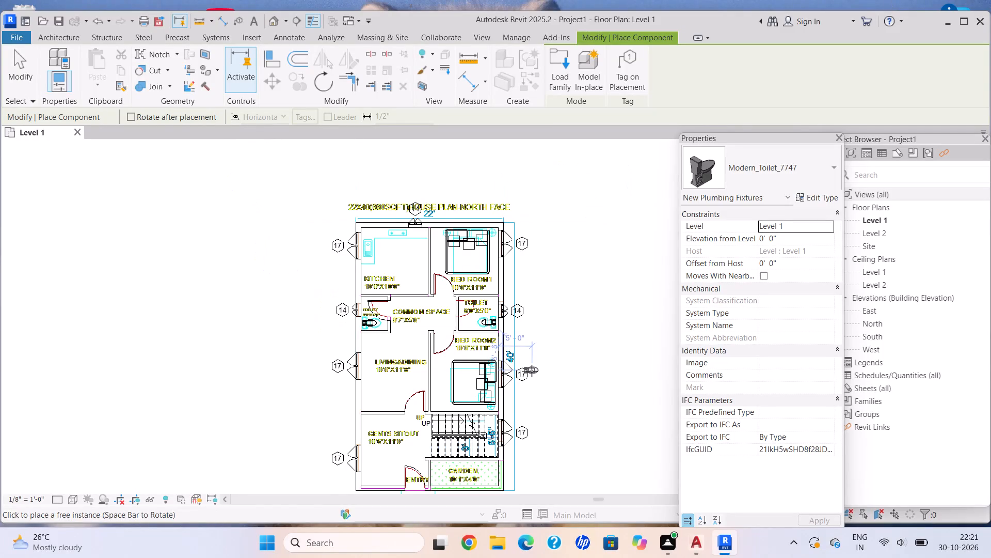
Leave component placement for the Modern_Toilet_7747 fixture on the Level 1 plan.
middle_click_drag(532, 371, 511, 379)
scroll(509, 378, "up", 1)
key("Escape")
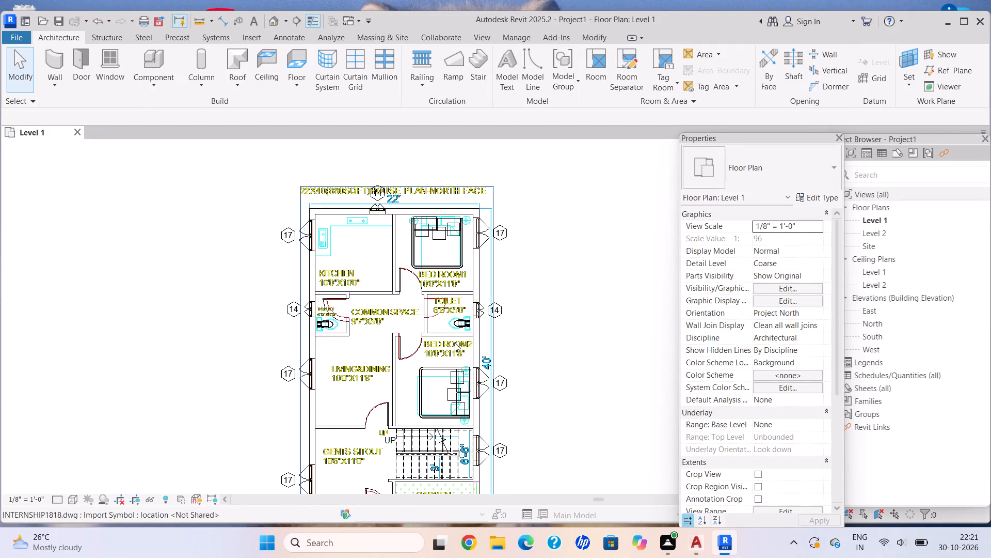
Open the default 3D view of the house model.
scroll(452, 251, "down", 7)
middle_click_drag(451, 256, 425, 240)
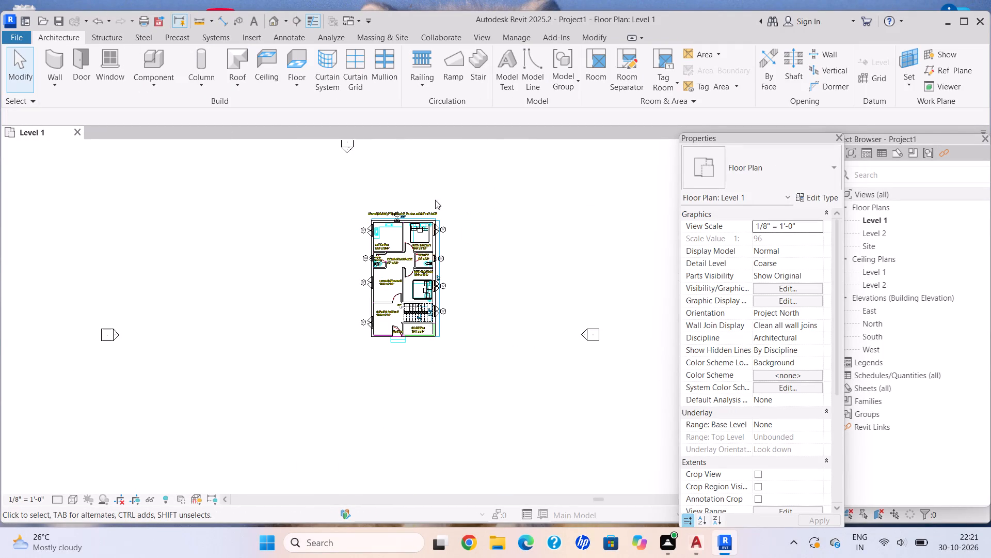
middle_click_drag(435, 200, 350, 185)
scroll(321, 160, "up", 1)
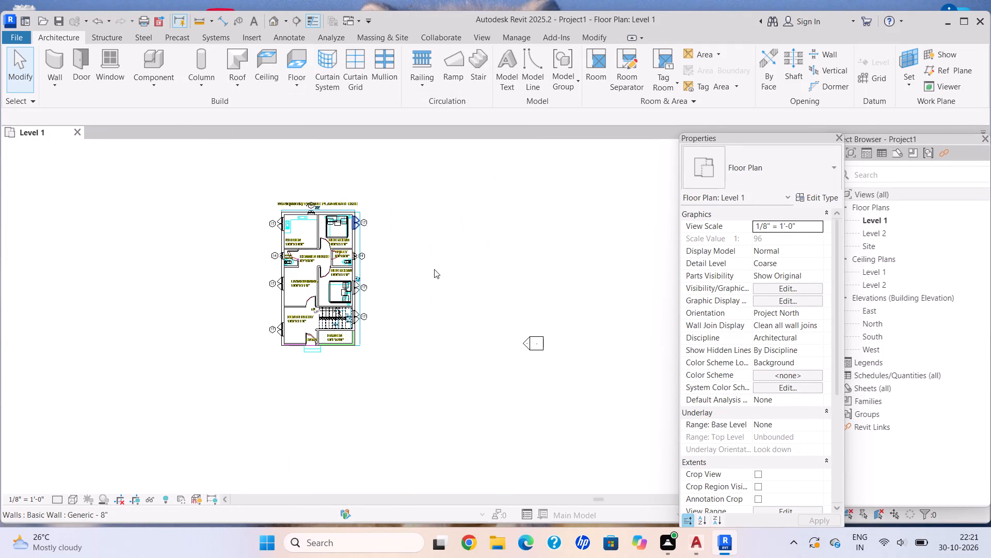
left_click(284, 18)
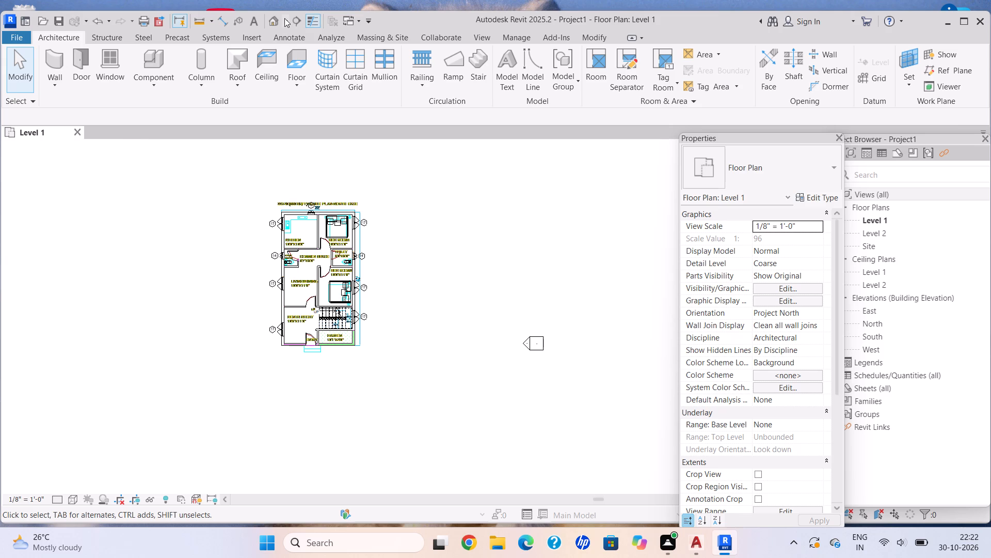
left_click(293, 38)
Examine the bedrooms, toilet, and windowed long exterior wall beside the staircase in the 3D view.
scroll(406, 239, "up", 1)
middle_click_drag(471, 282, 308, 250)
scroll(455, 270, "up", 1)
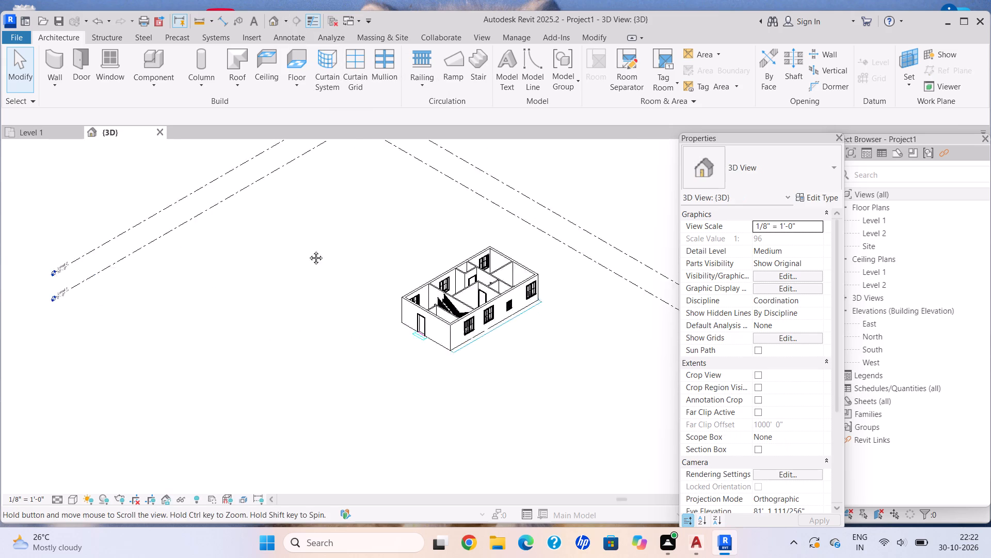
middle_click_drag(308, 250, 301, 252)
scroll(284, 257, "down", 1)
scroll(476, 291, "up", 5)
scroll(414, 302, "up", 7)
middle_click_drag(404, 284, 423, 294)
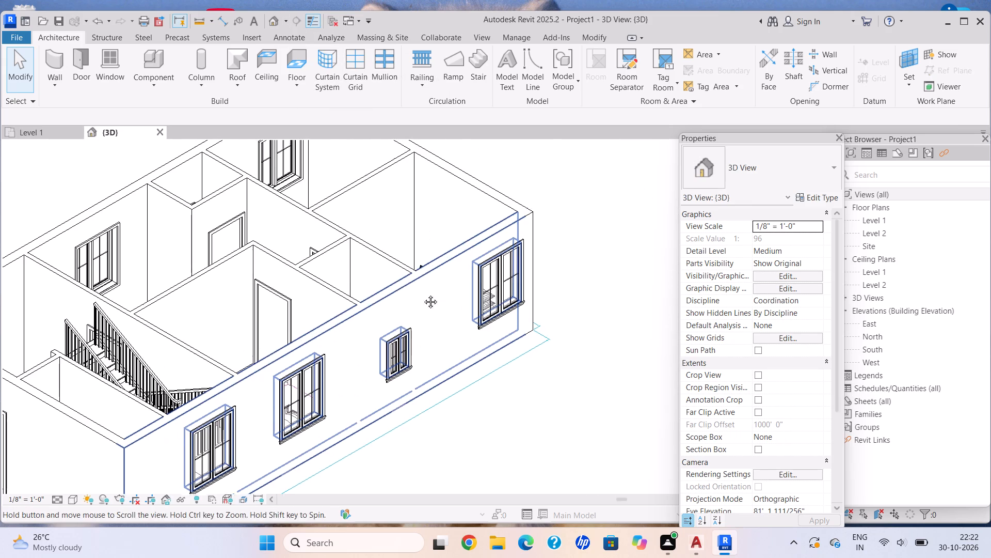
middle_click_drag(423, 294, 478, 308)
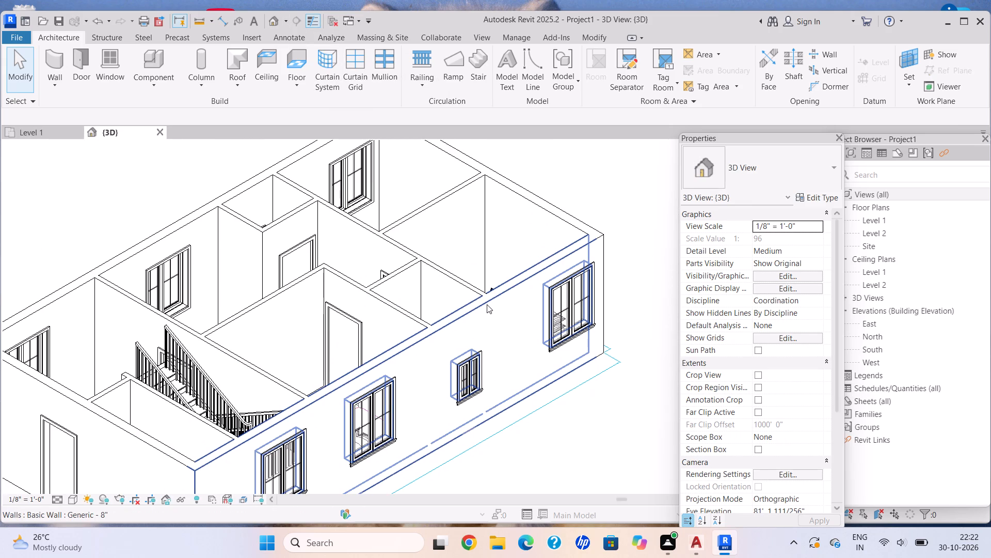
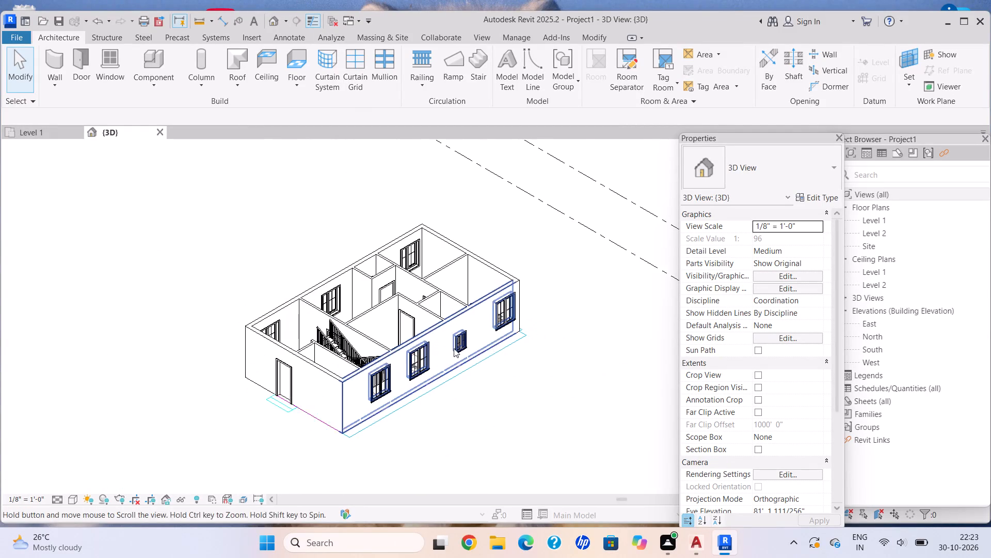
Examine the entrance end of the house, the staircase, and the casement windows along the long exterior wall in 3D.
scroll(447, 376, "down", 1)
scroll(447, 376, "up", 8)
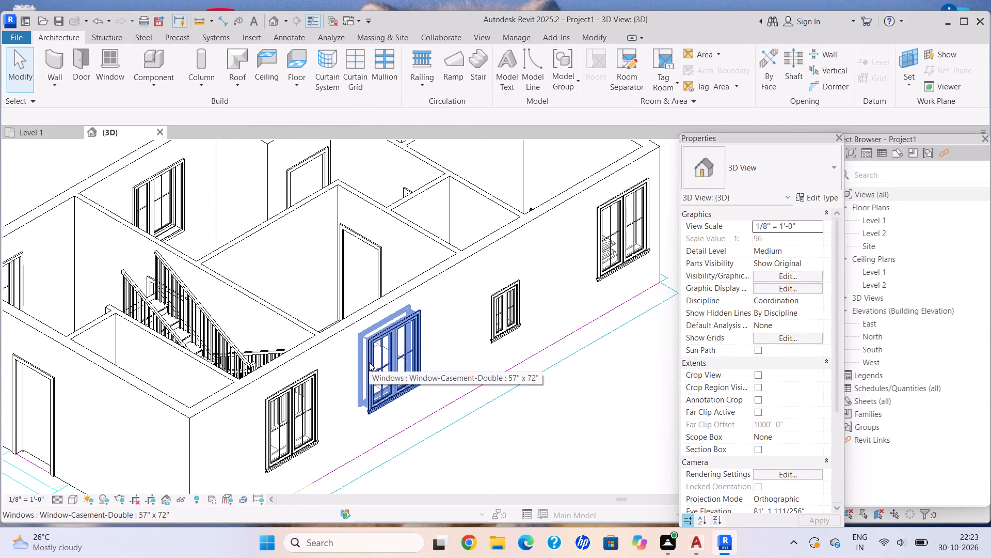
scroll(310, 196, "down", 4)
middle_click_drag(308, 219, 312, 242)
scroll(310, 246, "down", 1)
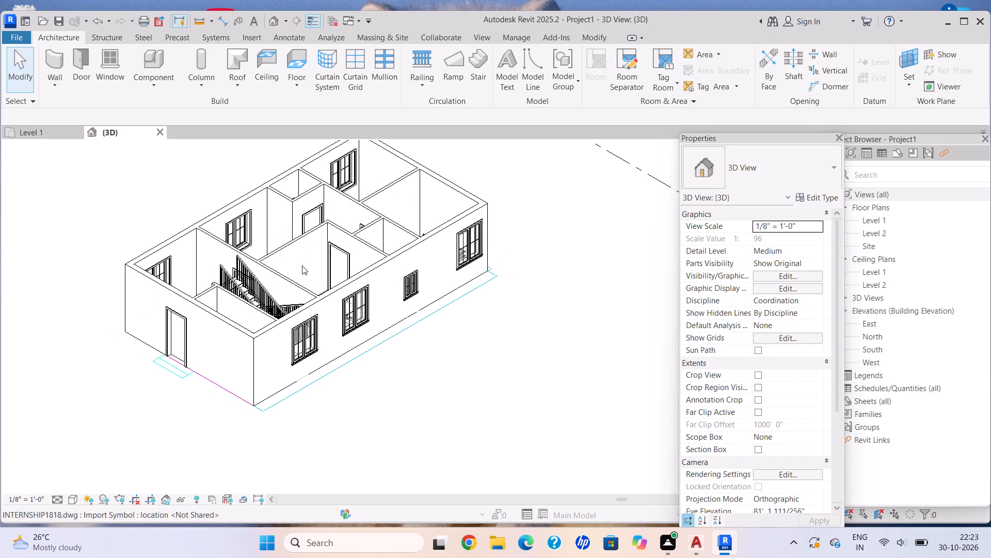
scroll(309, 280, "down", 3)
middle_click_drag(317, 287, 327, 300)
scroll(269, 304, "up", 4)
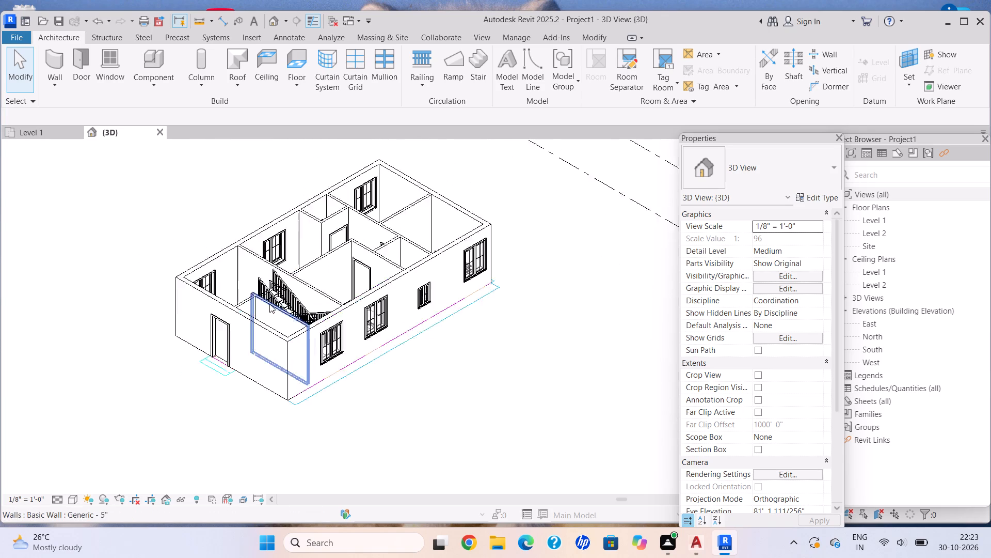
scroll(269, 304, "up", 1)
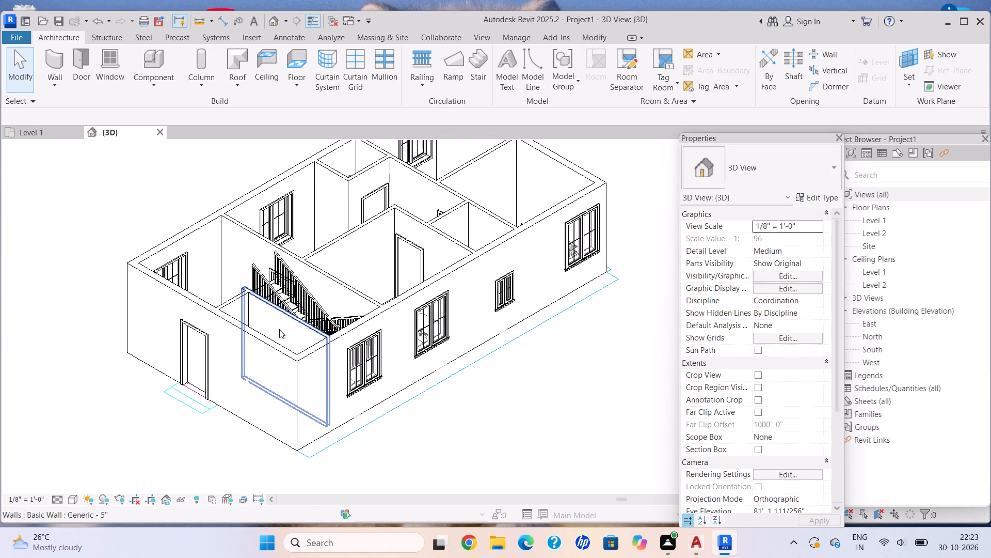
scroll(280, 328, "down", 1)
middle_click(316, 349)
middle_click(324, 353)
scroll(325, 354, "up", 2)
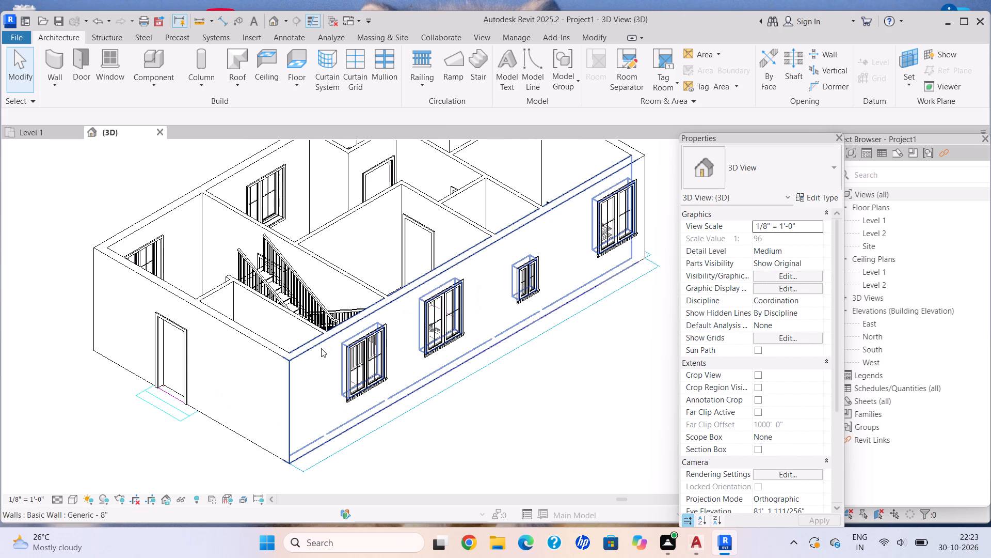
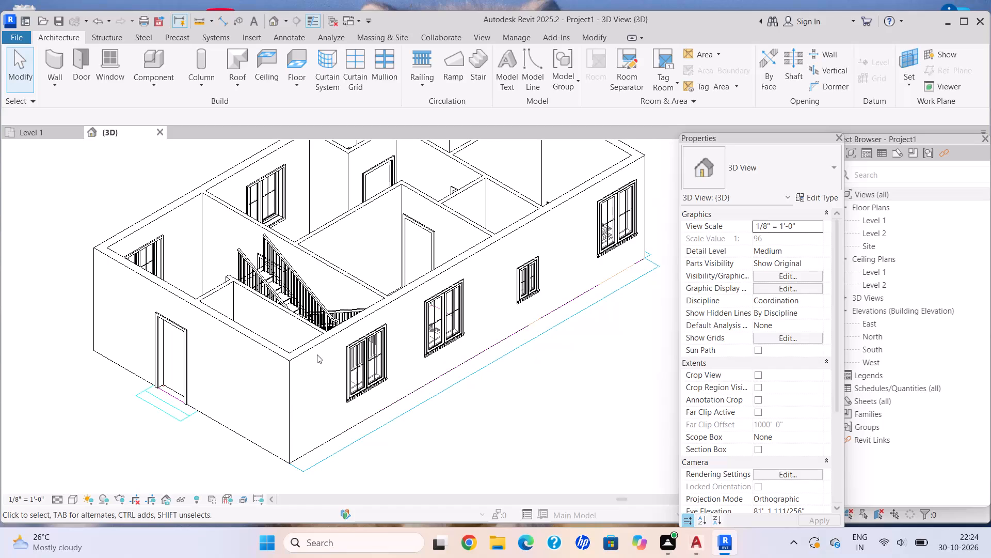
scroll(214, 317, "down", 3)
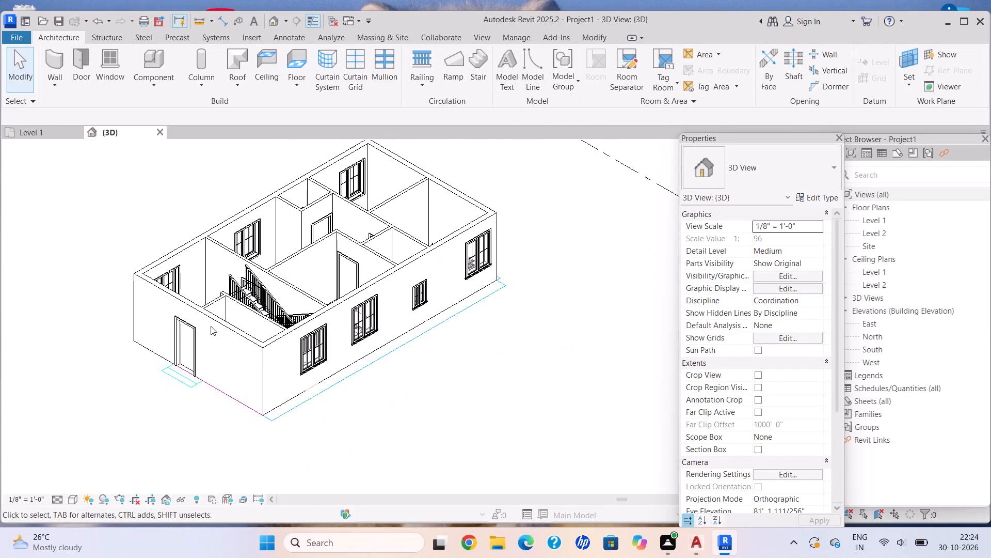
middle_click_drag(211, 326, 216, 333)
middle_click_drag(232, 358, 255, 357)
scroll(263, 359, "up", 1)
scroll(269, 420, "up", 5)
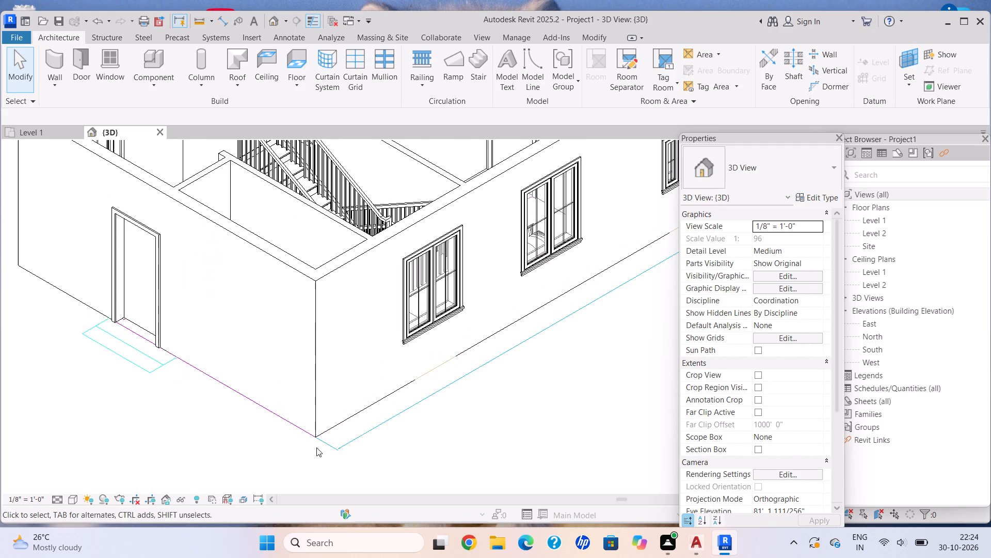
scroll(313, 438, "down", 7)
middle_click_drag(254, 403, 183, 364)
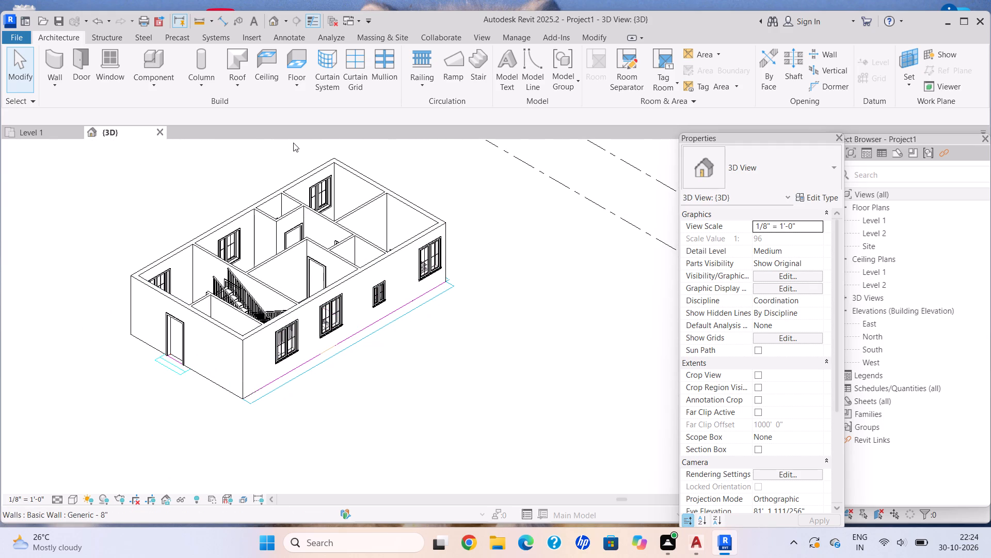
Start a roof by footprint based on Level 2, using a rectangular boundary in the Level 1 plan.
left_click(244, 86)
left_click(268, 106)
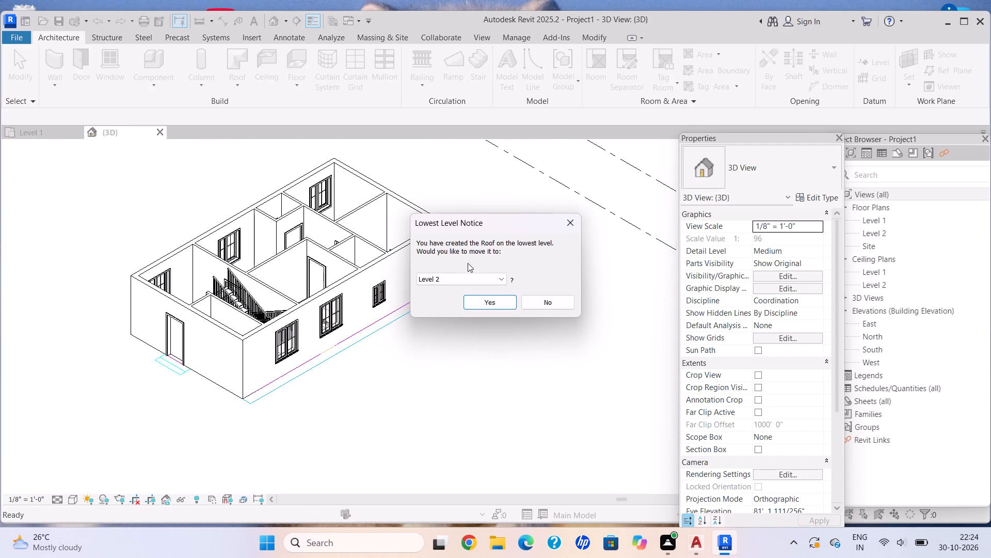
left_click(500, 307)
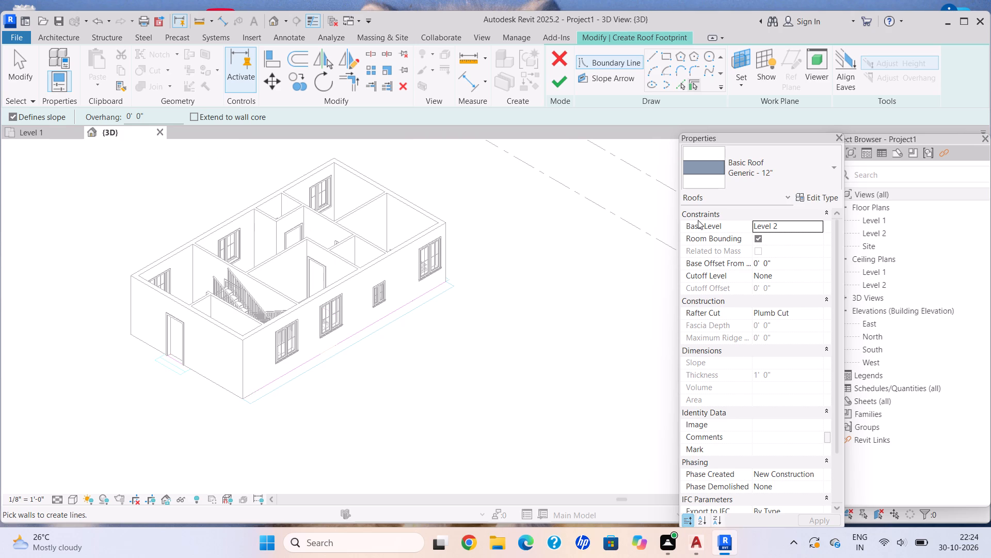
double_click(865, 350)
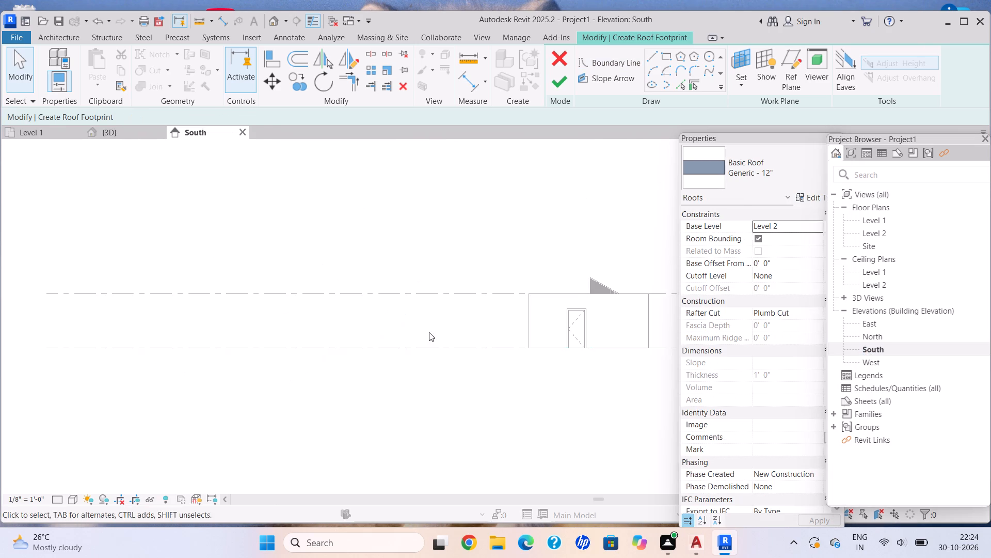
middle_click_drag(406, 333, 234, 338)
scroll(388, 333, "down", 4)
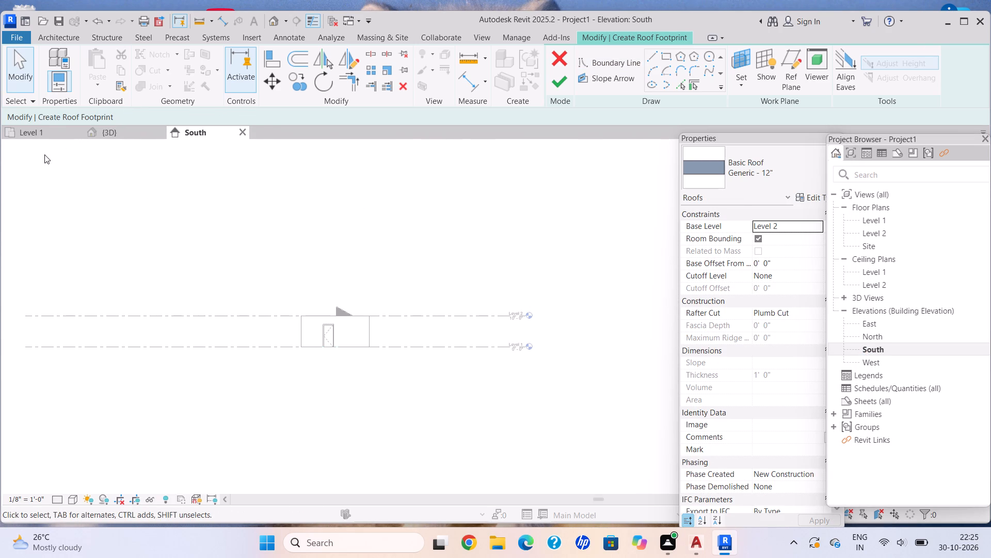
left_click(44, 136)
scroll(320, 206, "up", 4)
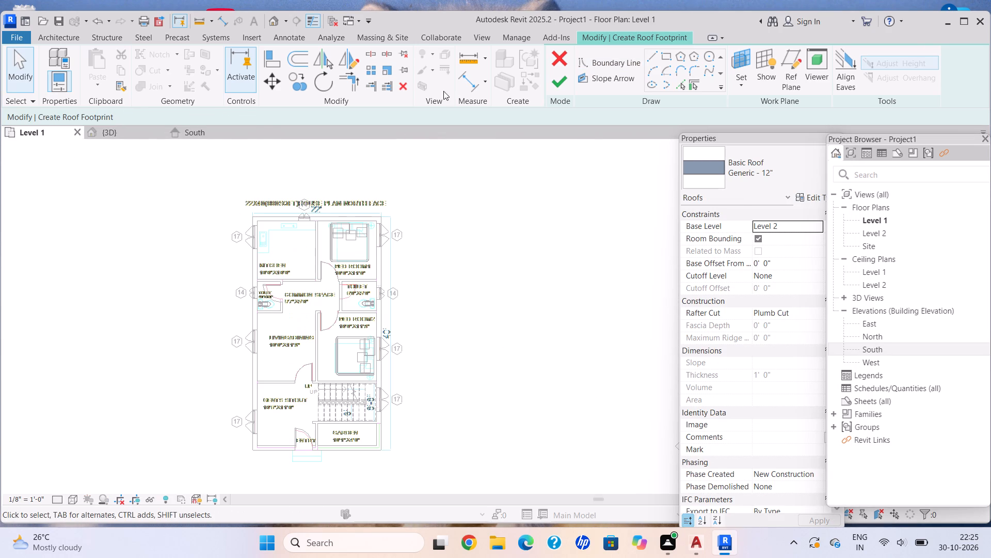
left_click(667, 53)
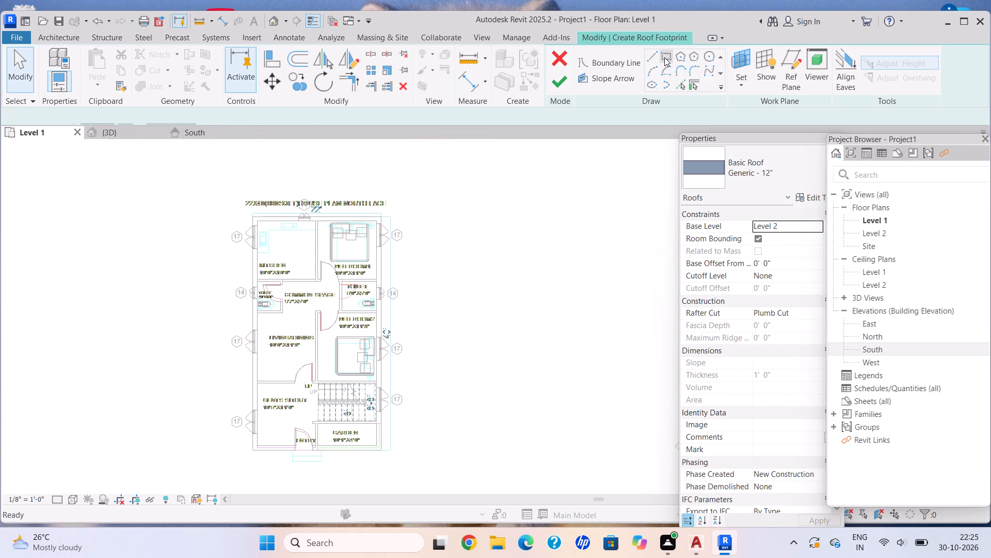
Set the structure layer thickness of the Generic - 12" basic roof type to 6".
left_click(767, 168)
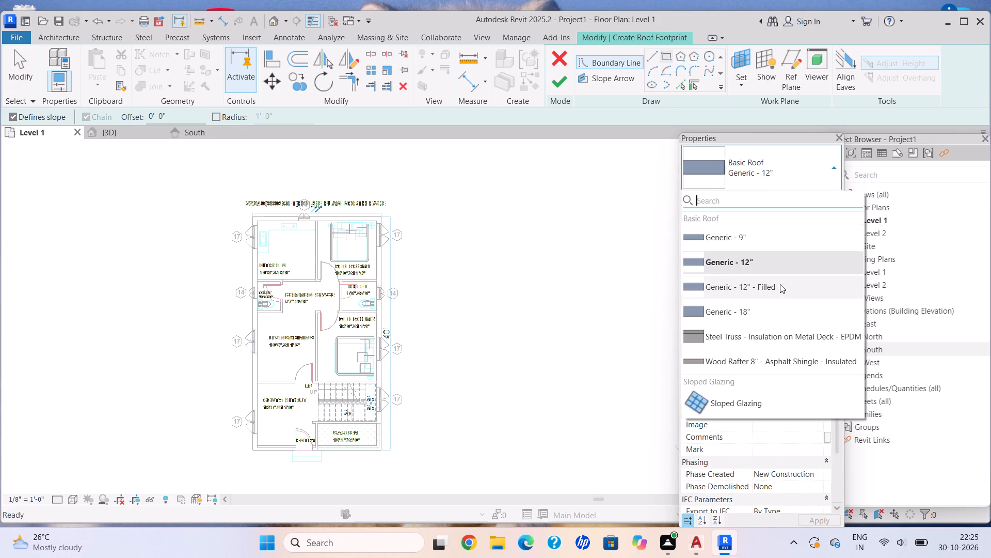
scroll(744, 246, "up", 5)
scroll(754, 278, "down", 8)
scroll(754, 279, "up", 4)
left_click(750, 178)
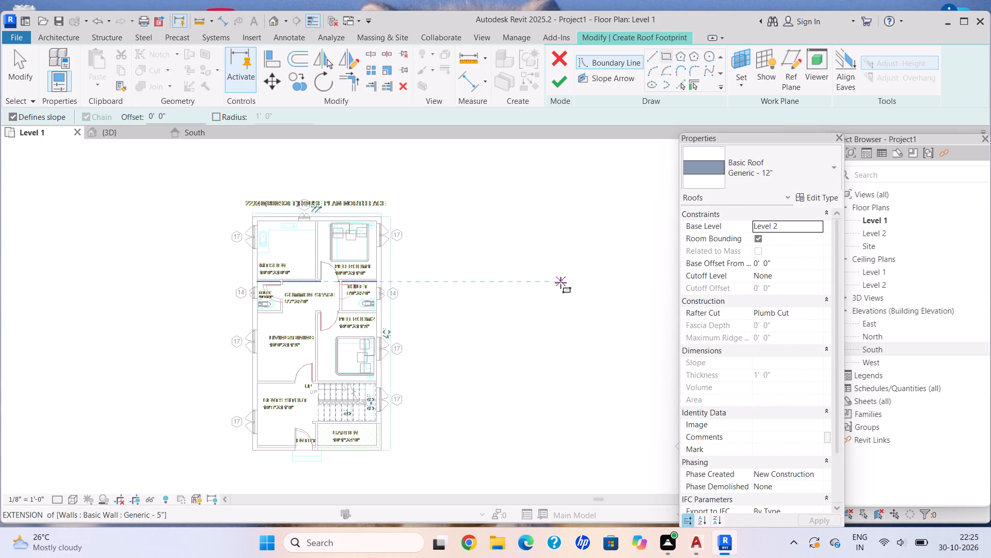
left_click(830, 189)
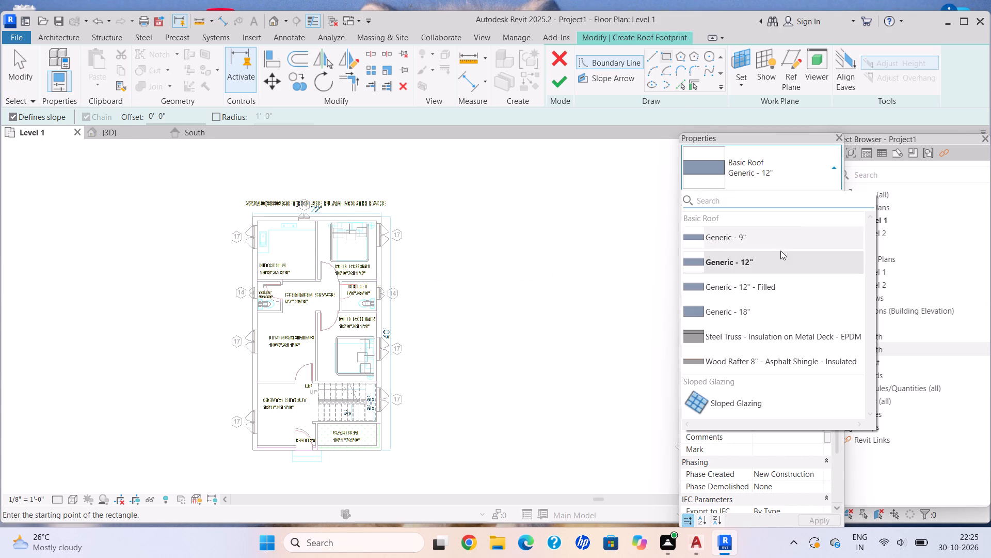
left_click(766, 266)
left_click(827, 200)
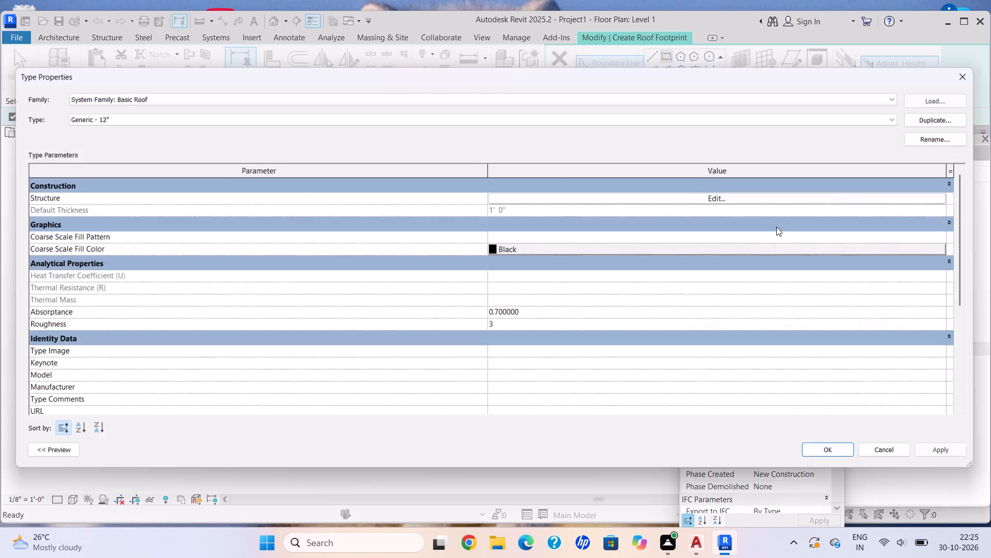
left_click(721, 199)
left_click(554, 199)
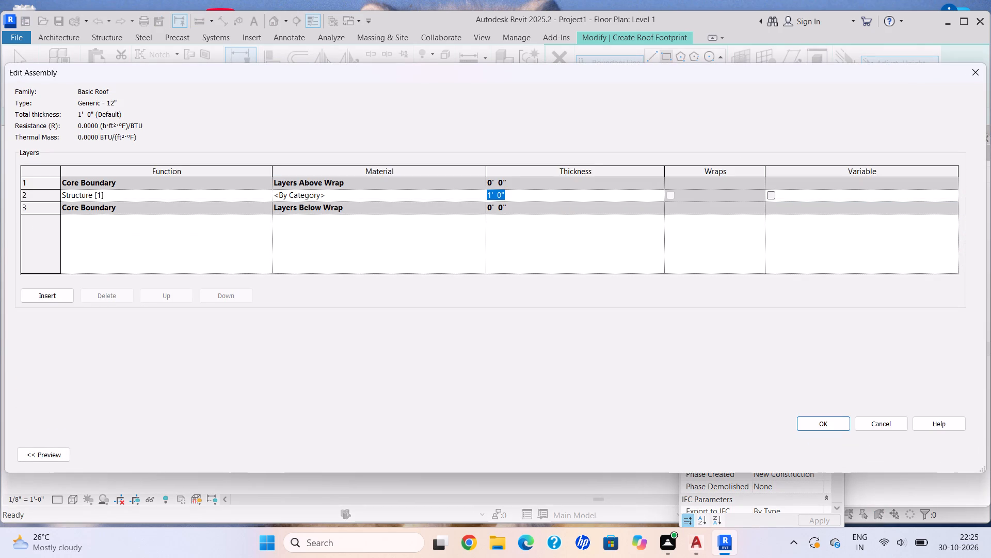
key("BackSpace")
type("6\"")
key("Return")
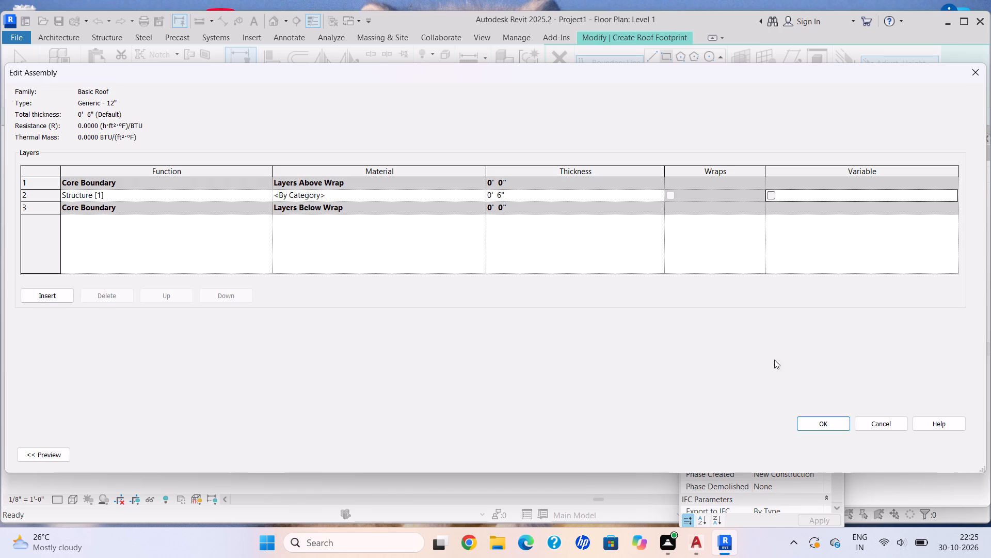
left_click(843, 422)
left_click(948, 461)
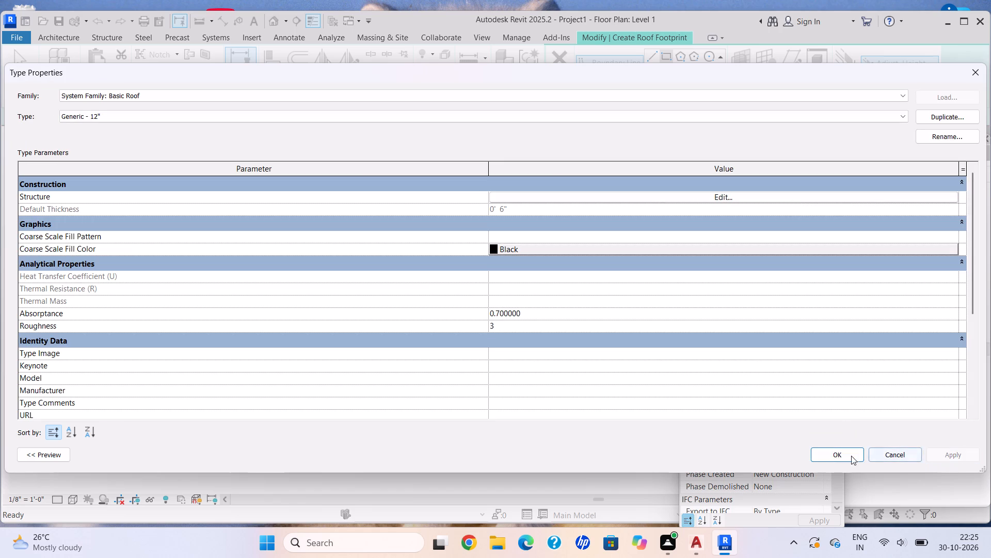
left_click(840, 456)
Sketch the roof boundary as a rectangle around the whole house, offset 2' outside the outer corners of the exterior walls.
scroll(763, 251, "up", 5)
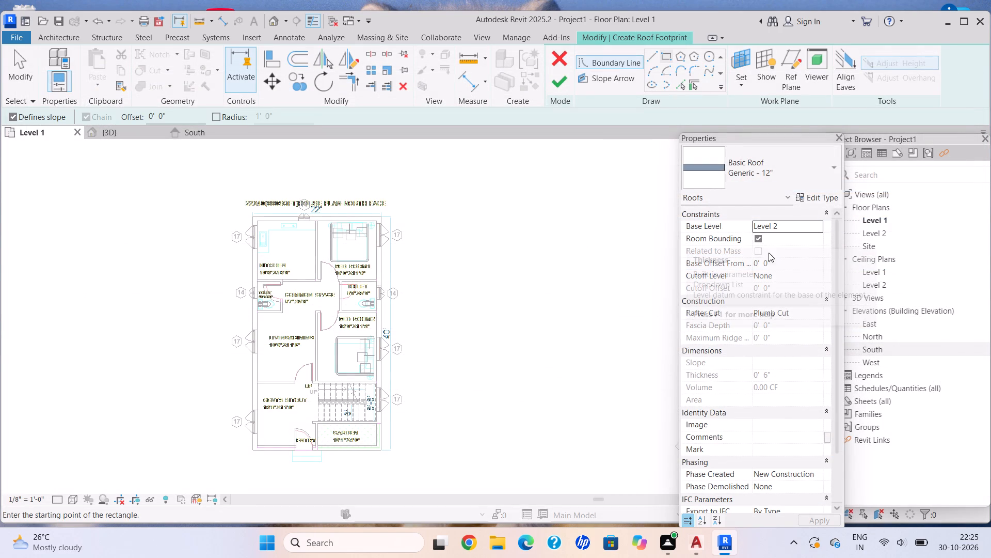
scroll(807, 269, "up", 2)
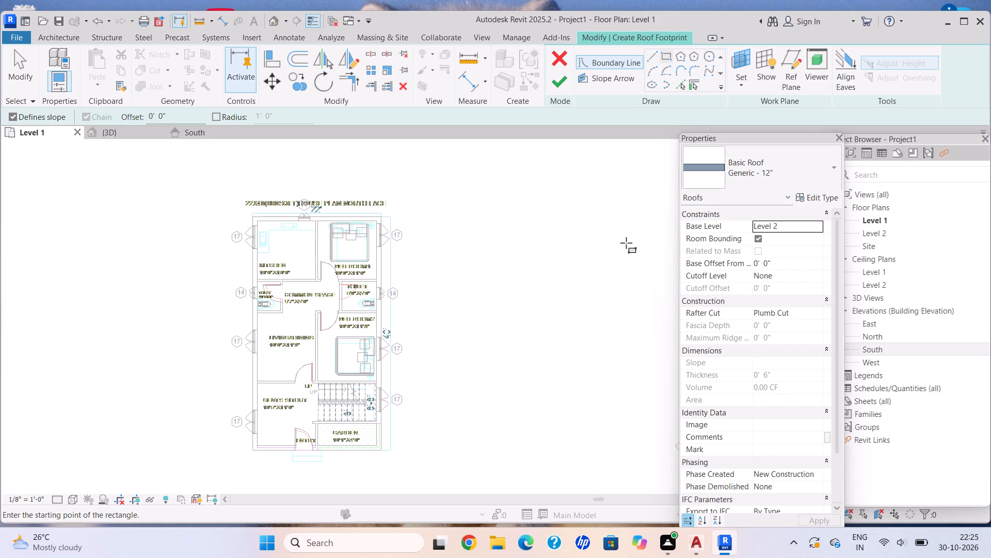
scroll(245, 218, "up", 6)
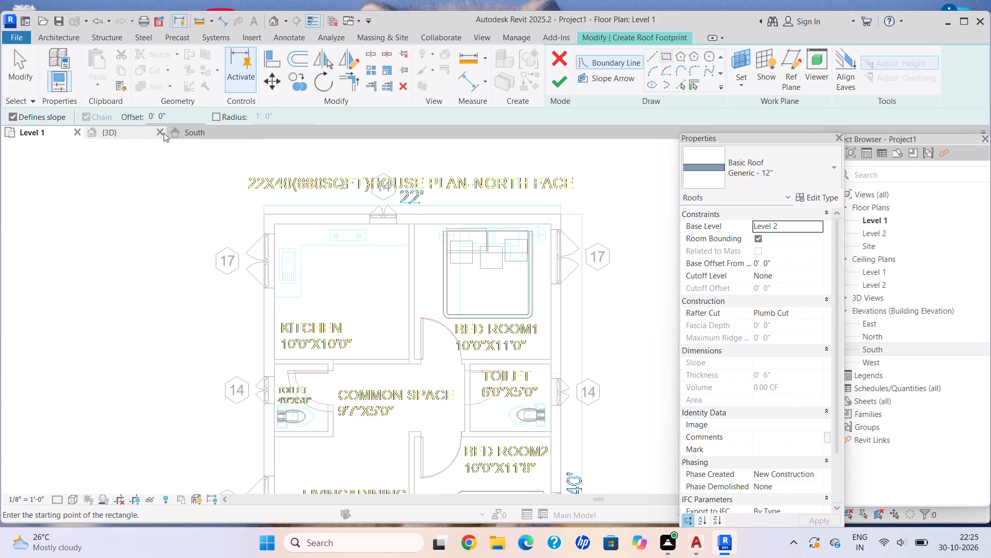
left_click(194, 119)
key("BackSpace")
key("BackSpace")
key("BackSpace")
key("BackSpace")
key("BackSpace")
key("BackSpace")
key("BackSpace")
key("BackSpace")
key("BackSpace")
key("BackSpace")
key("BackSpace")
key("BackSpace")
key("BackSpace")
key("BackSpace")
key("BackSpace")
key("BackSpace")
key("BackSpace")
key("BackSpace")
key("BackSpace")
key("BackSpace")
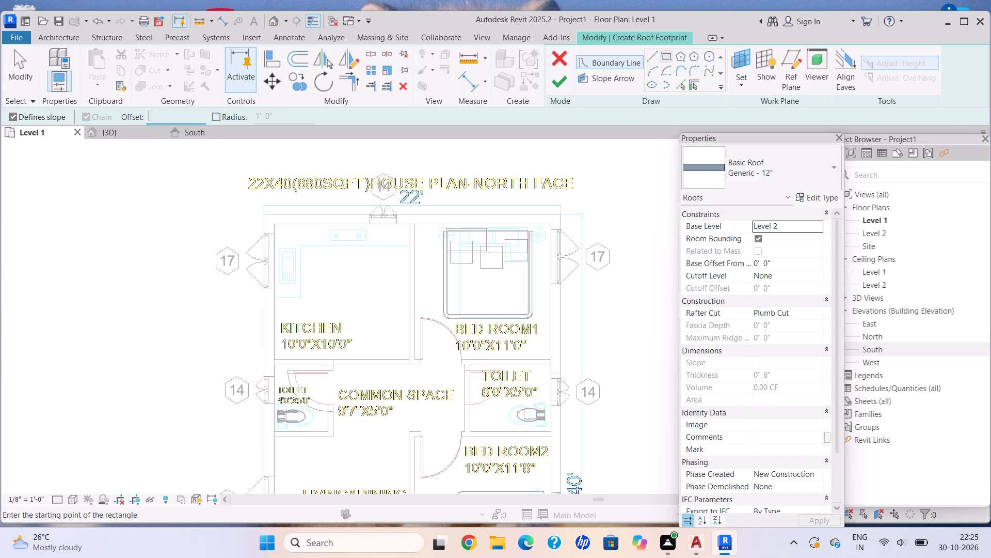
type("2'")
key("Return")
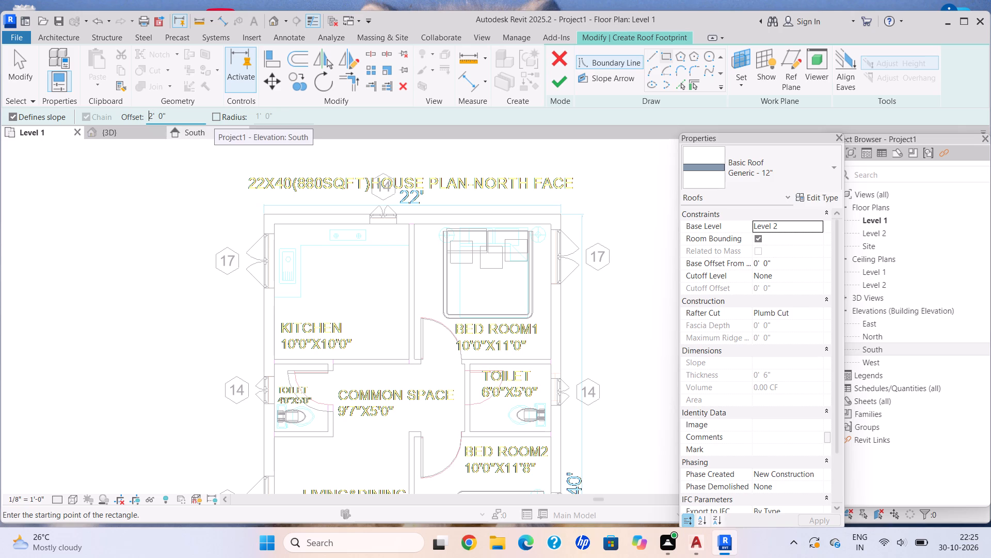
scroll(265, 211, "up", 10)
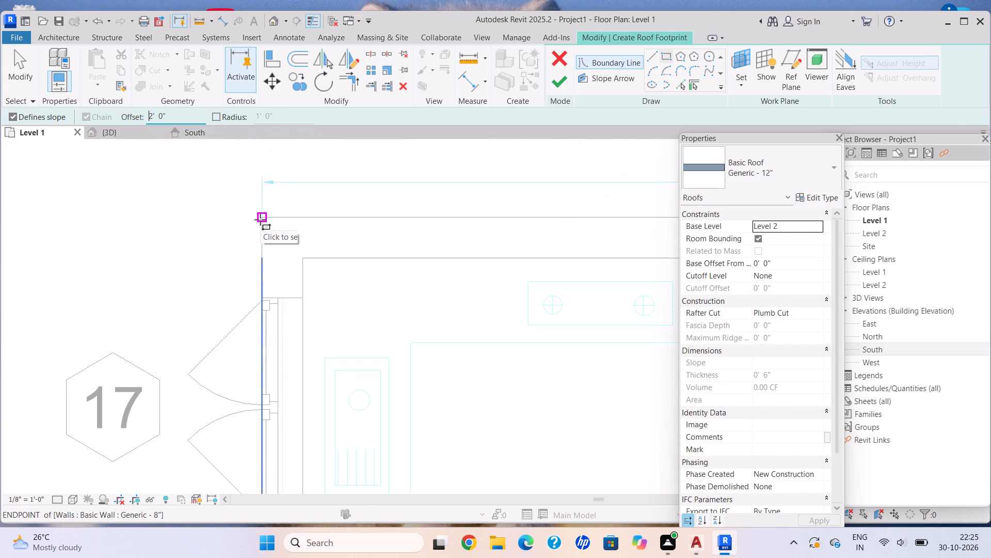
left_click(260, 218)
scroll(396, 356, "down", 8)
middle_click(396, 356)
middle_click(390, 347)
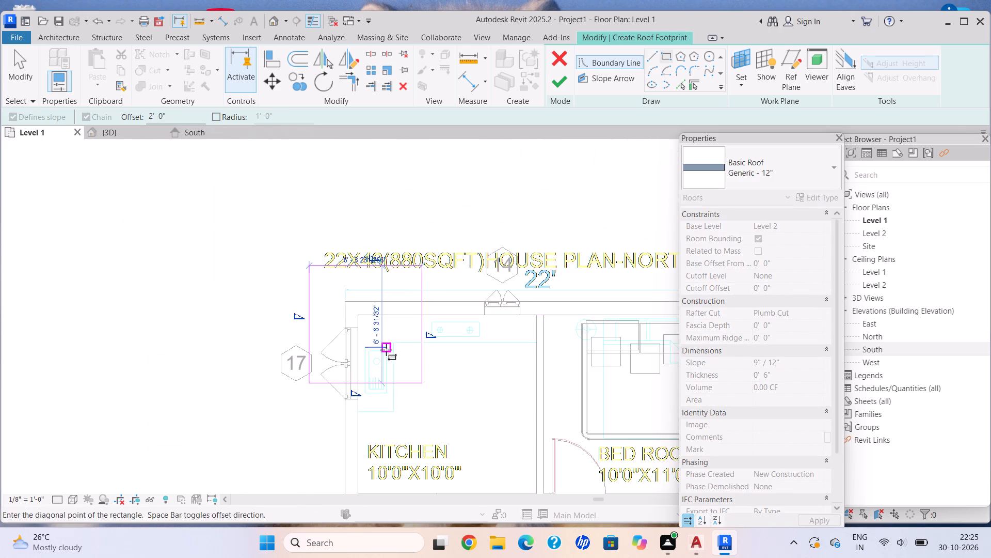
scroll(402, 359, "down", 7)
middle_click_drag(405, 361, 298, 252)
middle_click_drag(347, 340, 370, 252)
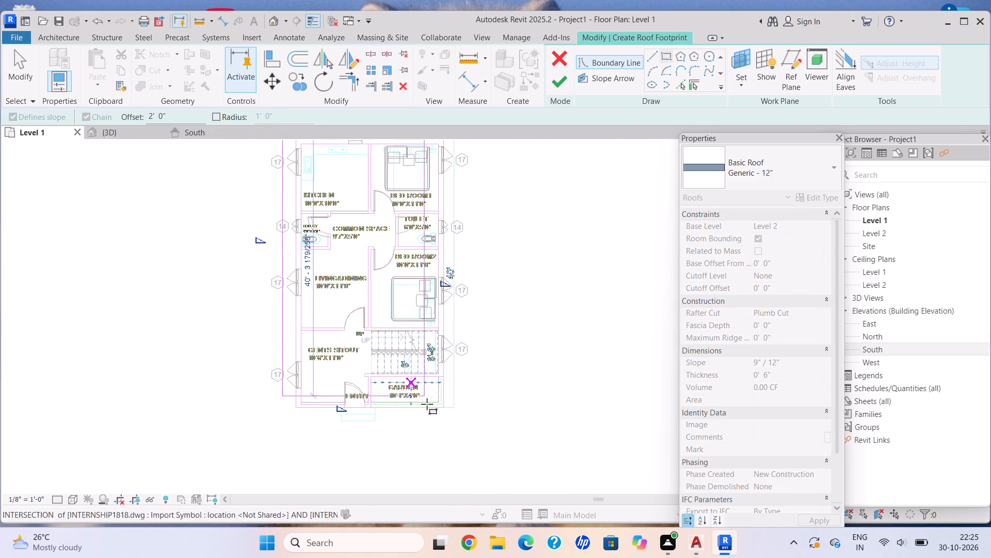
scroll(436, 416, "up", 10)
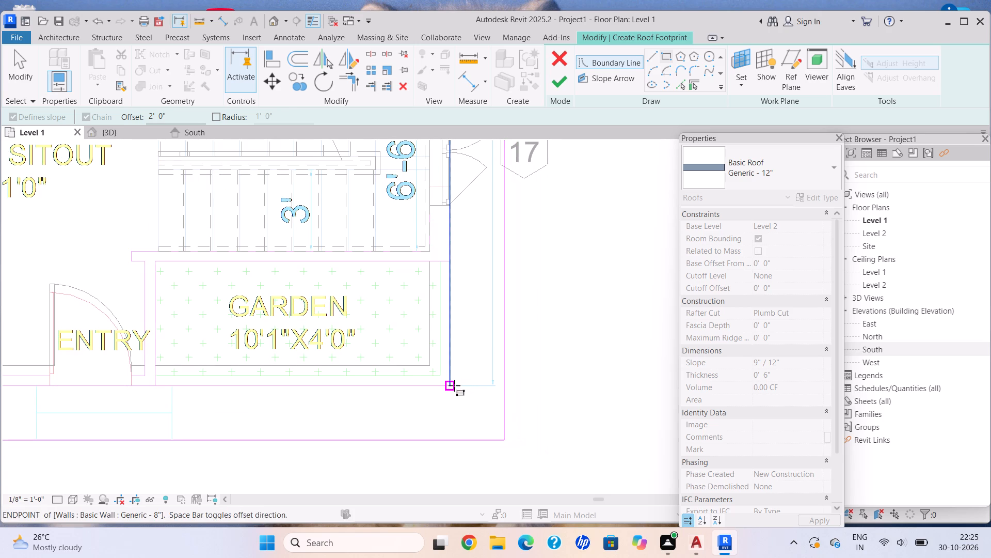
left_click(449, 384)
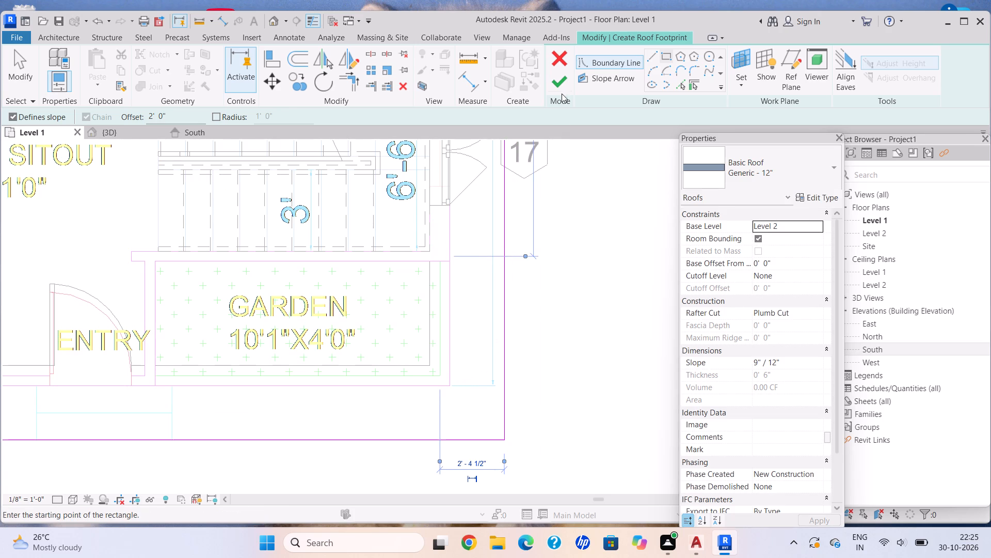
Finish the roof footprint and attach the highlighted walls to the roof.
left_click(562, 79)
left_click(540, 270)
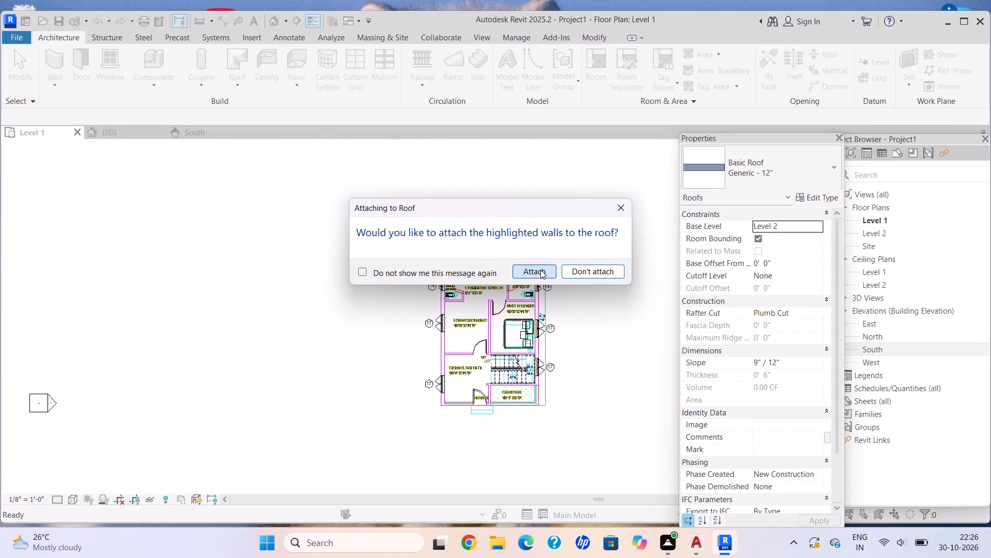
Examine the new roof over the house in the Level 1 plan and in 3D.
scroll(575, 281, "up", 1)
middle_click_drag(582, 283, 552, 338)
scroll(561, 324, "down", 8)
middle_click_drag(535, 331, 490, 384)
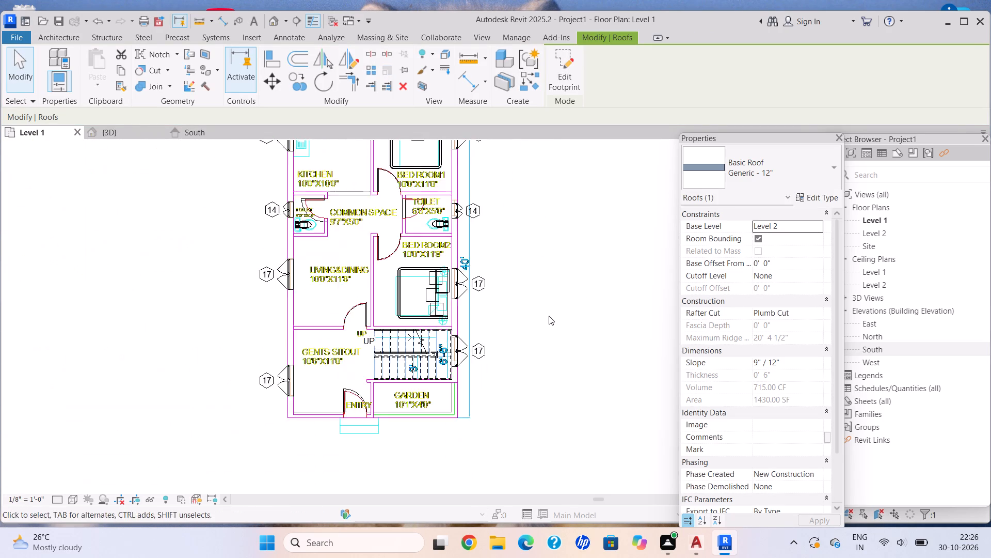
scroll(549, 316, "down", 4)
middle_click_drag(552, 314, 546, 358)
left_click(121, 130)
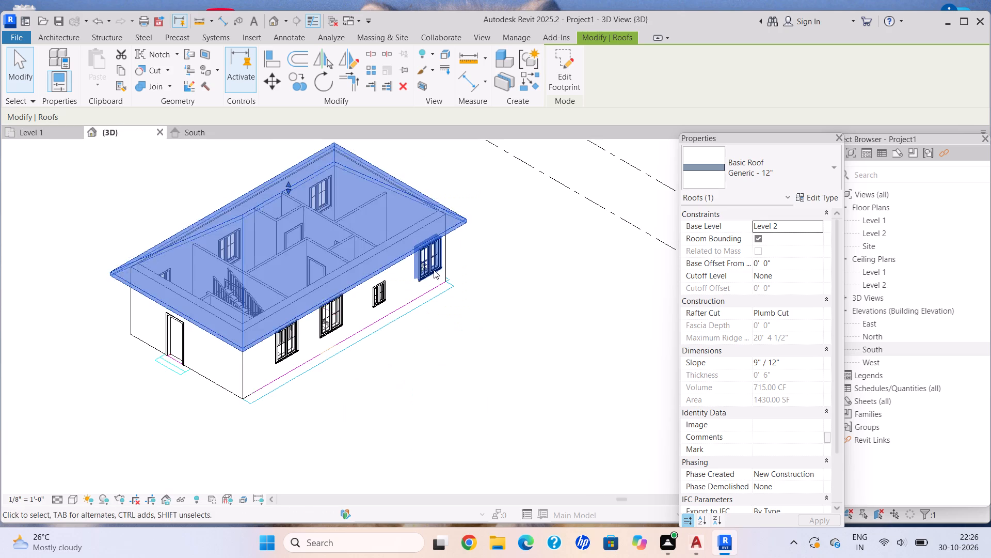
scroll(434, 270, "down", 1)
middle_click_drag(433, 268, 458, 297)
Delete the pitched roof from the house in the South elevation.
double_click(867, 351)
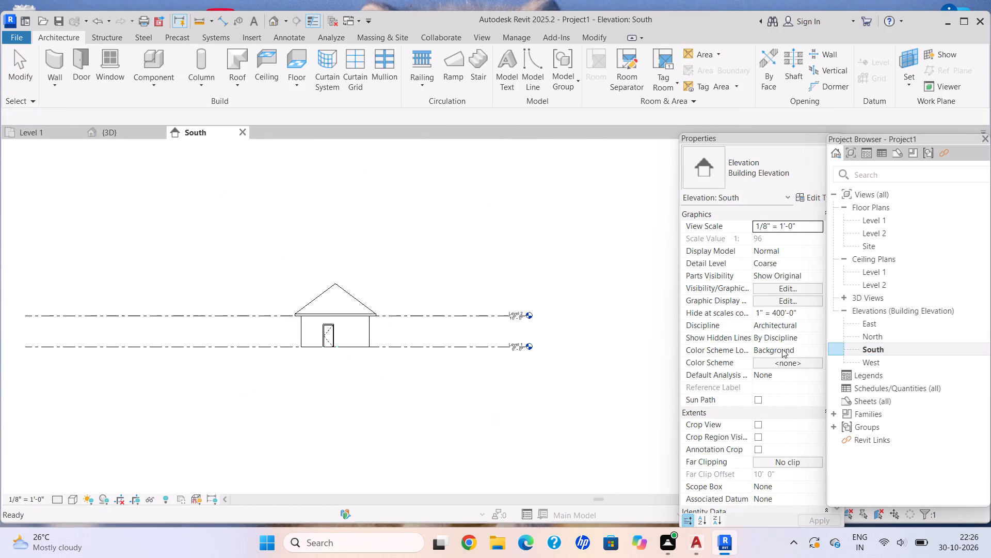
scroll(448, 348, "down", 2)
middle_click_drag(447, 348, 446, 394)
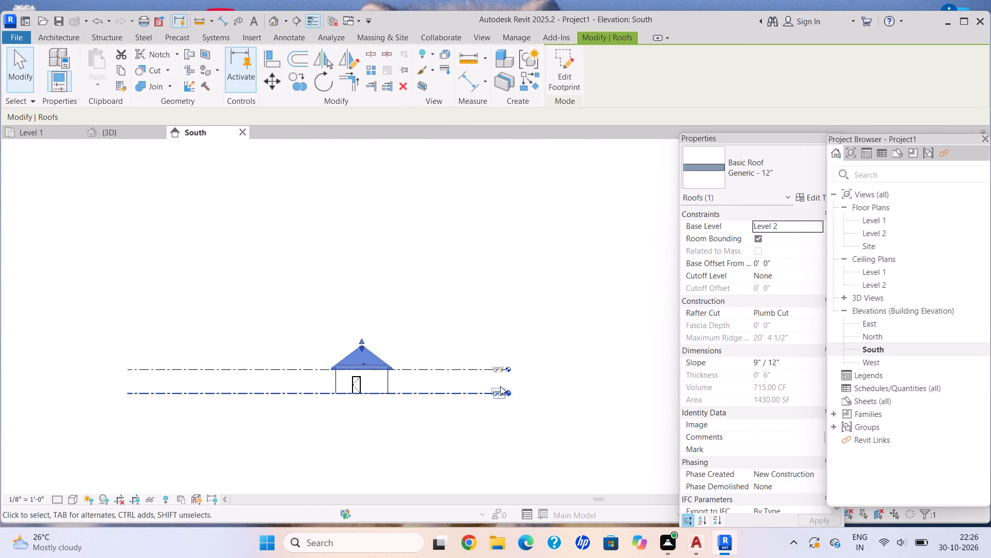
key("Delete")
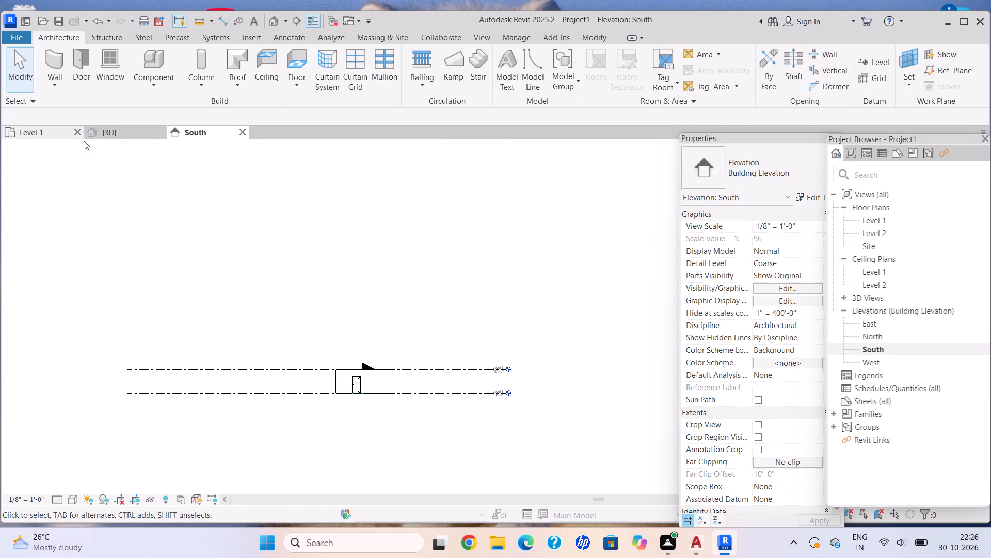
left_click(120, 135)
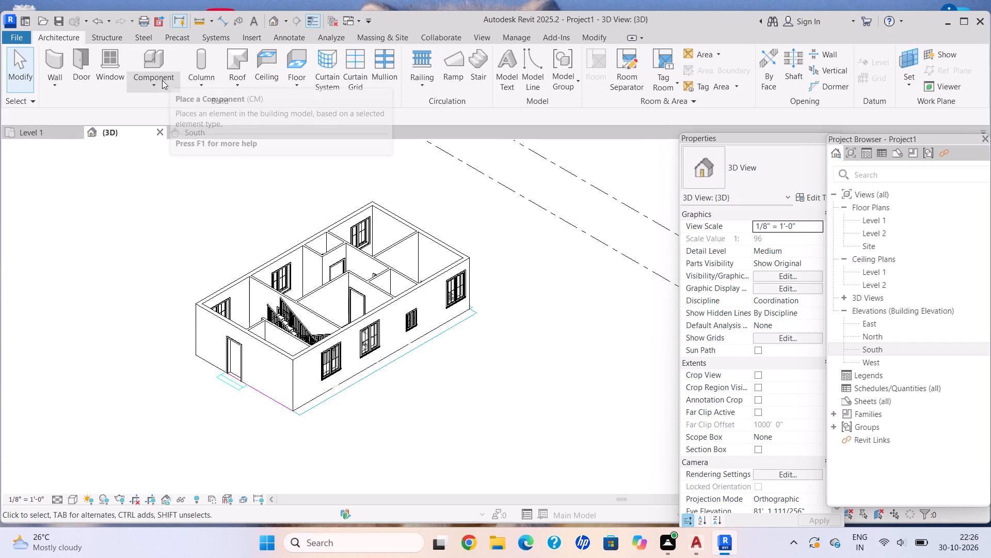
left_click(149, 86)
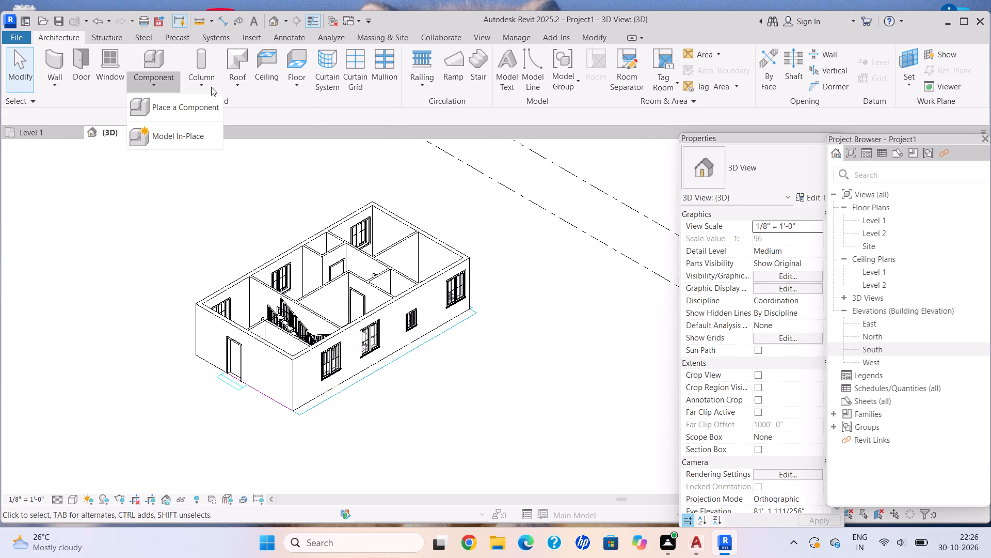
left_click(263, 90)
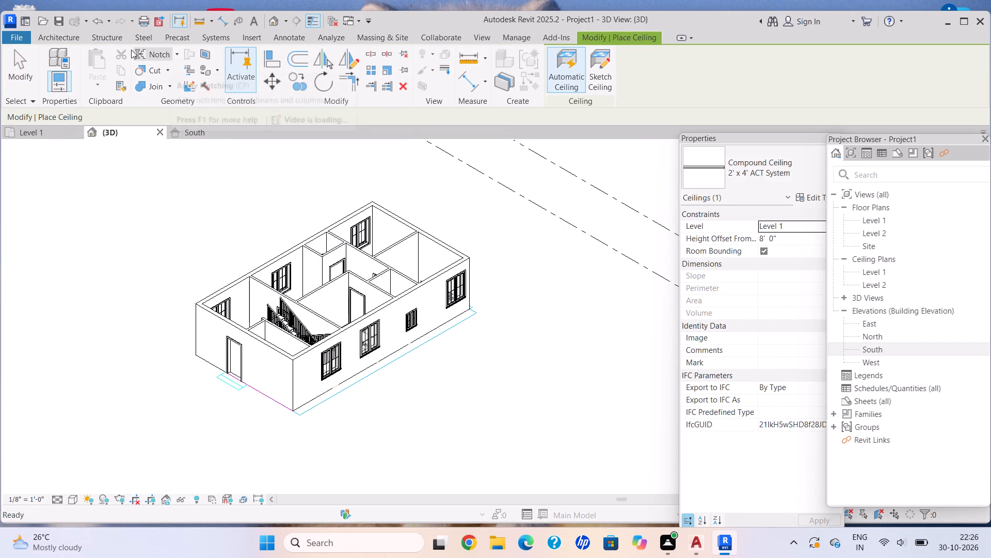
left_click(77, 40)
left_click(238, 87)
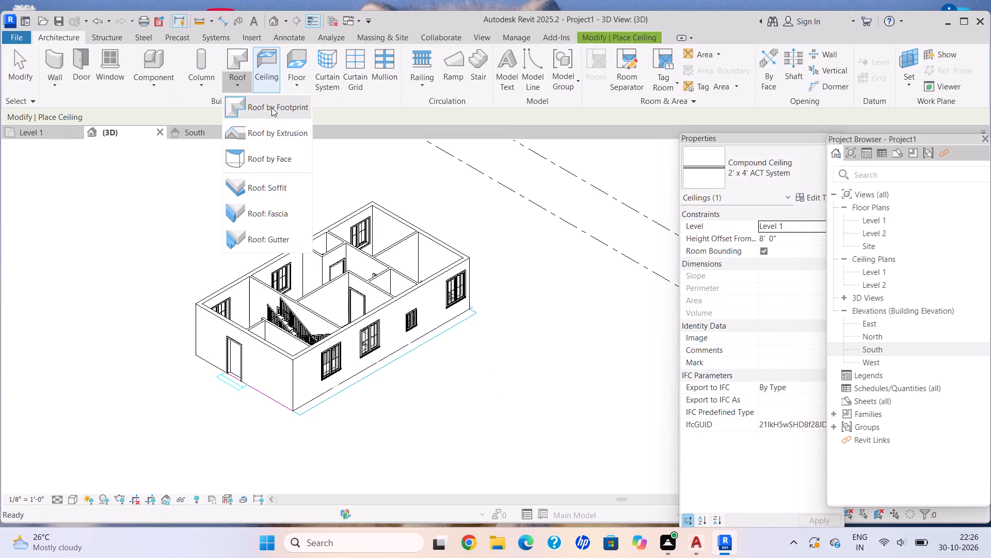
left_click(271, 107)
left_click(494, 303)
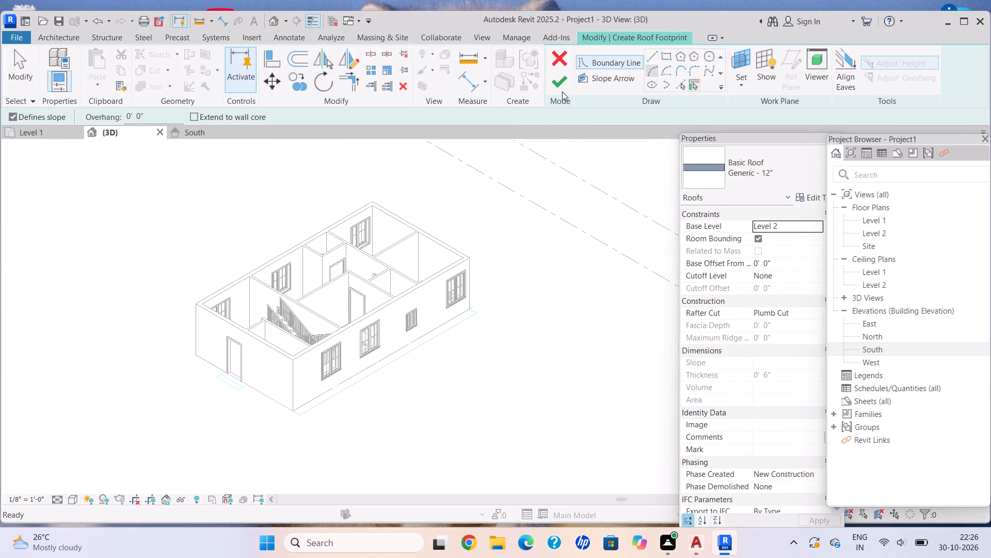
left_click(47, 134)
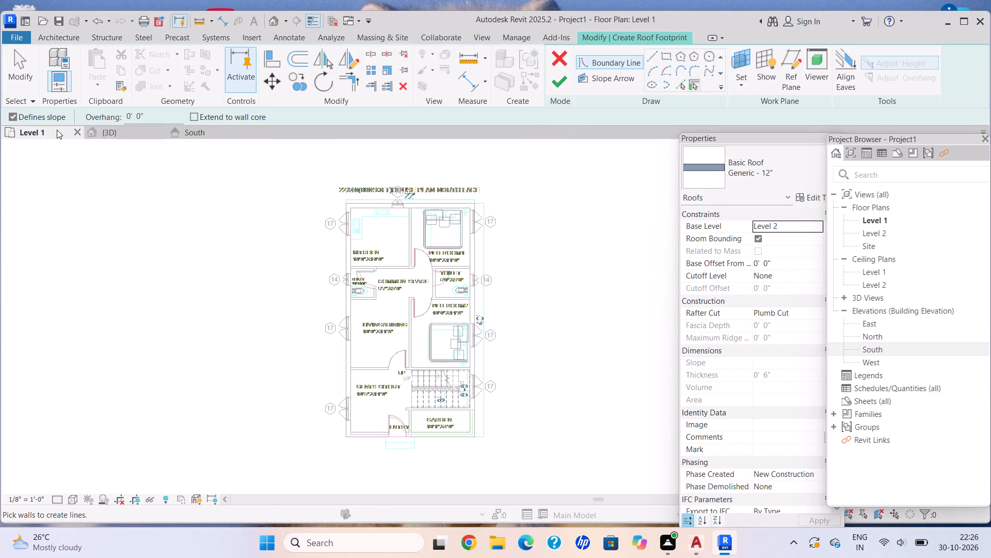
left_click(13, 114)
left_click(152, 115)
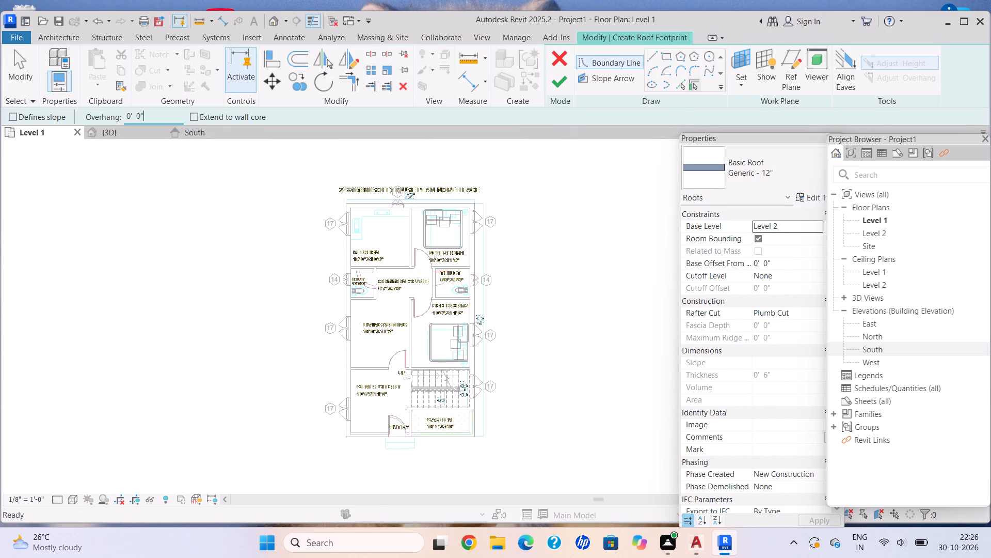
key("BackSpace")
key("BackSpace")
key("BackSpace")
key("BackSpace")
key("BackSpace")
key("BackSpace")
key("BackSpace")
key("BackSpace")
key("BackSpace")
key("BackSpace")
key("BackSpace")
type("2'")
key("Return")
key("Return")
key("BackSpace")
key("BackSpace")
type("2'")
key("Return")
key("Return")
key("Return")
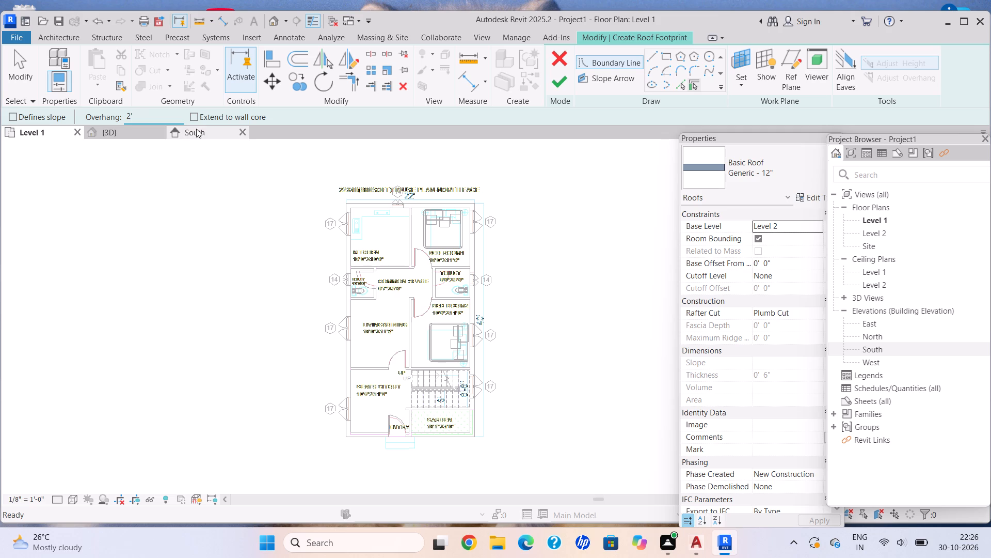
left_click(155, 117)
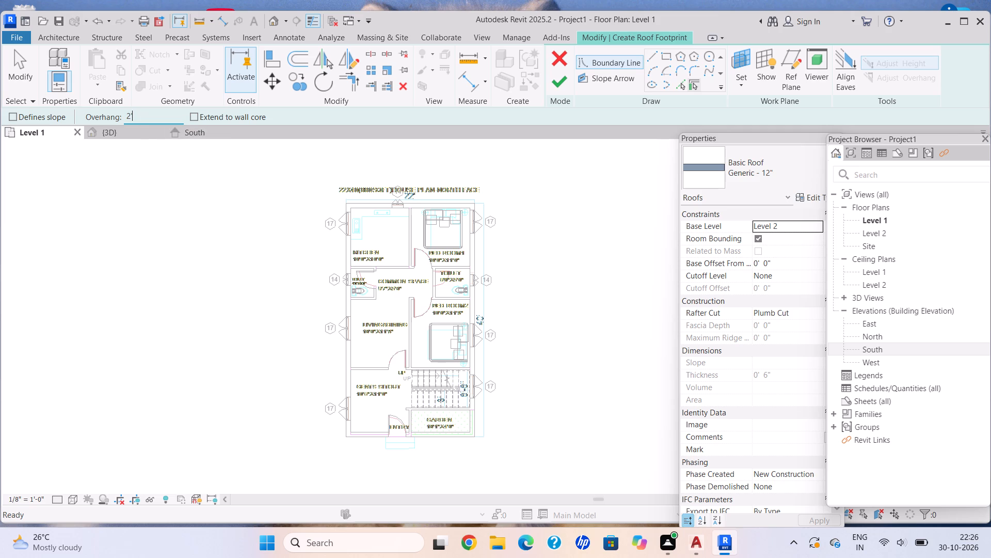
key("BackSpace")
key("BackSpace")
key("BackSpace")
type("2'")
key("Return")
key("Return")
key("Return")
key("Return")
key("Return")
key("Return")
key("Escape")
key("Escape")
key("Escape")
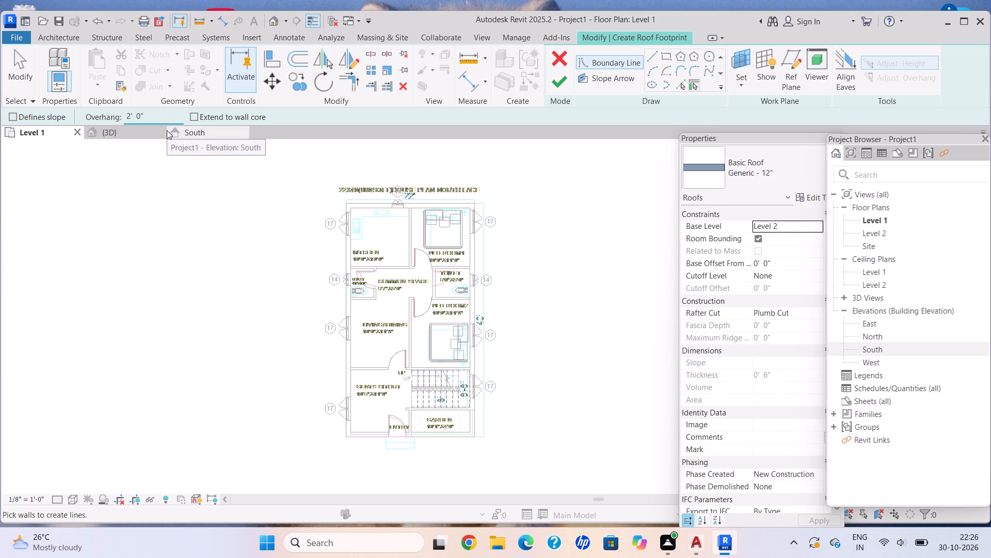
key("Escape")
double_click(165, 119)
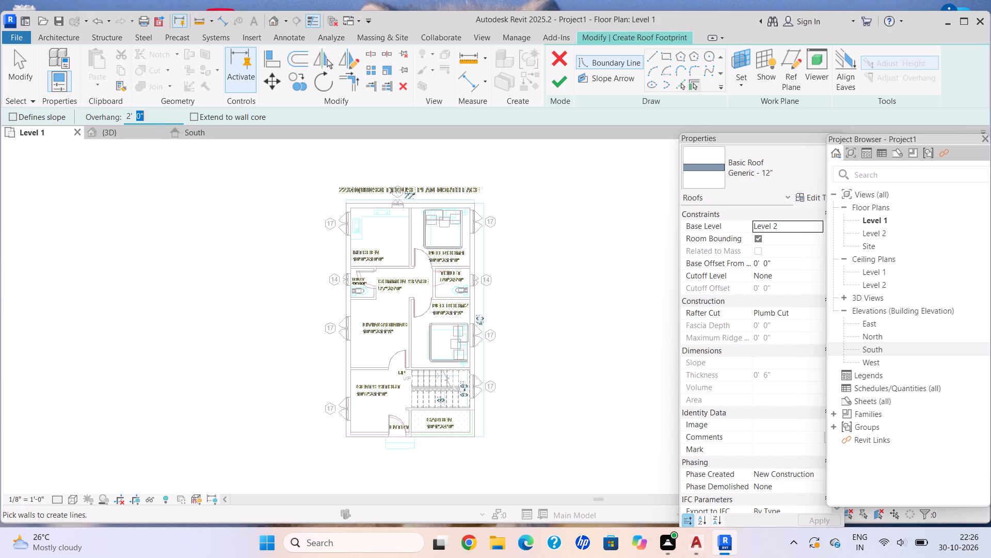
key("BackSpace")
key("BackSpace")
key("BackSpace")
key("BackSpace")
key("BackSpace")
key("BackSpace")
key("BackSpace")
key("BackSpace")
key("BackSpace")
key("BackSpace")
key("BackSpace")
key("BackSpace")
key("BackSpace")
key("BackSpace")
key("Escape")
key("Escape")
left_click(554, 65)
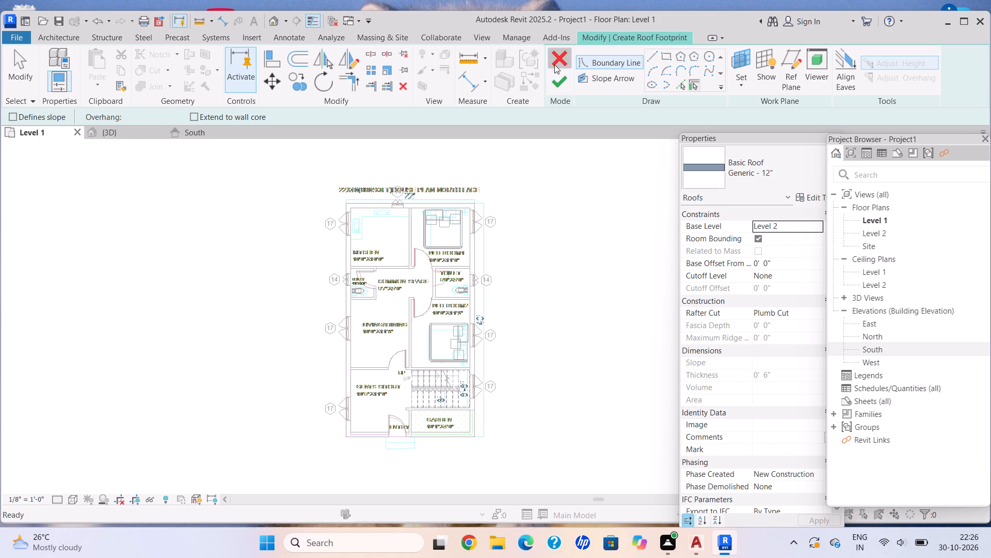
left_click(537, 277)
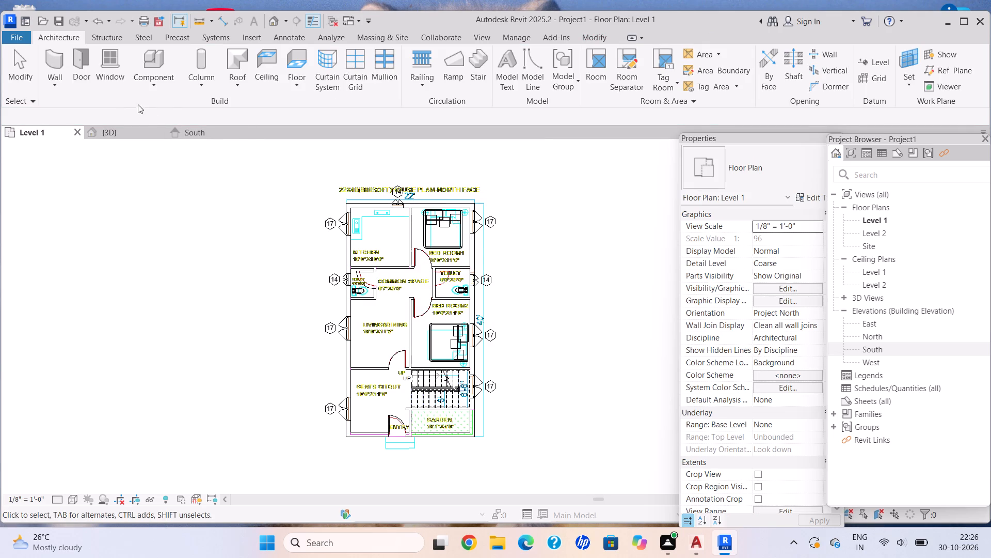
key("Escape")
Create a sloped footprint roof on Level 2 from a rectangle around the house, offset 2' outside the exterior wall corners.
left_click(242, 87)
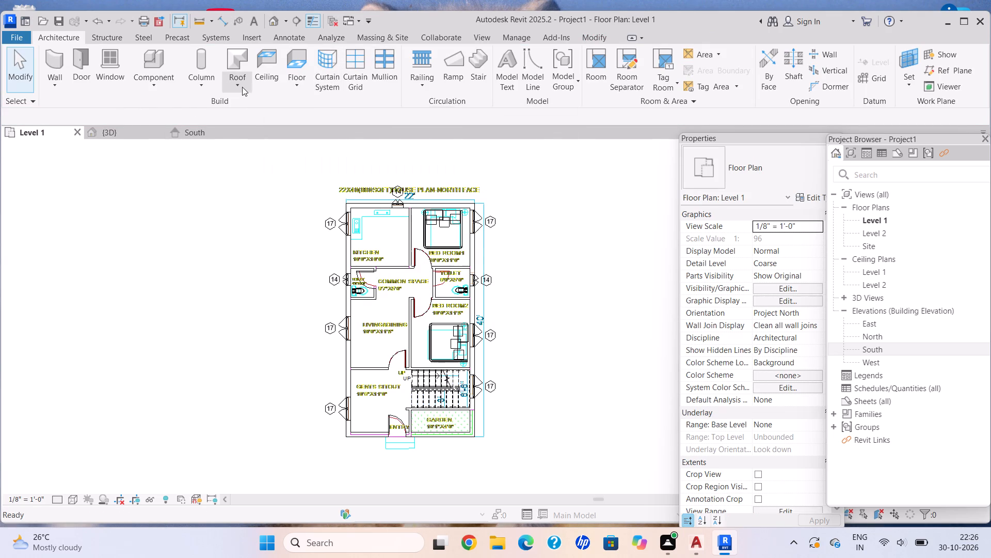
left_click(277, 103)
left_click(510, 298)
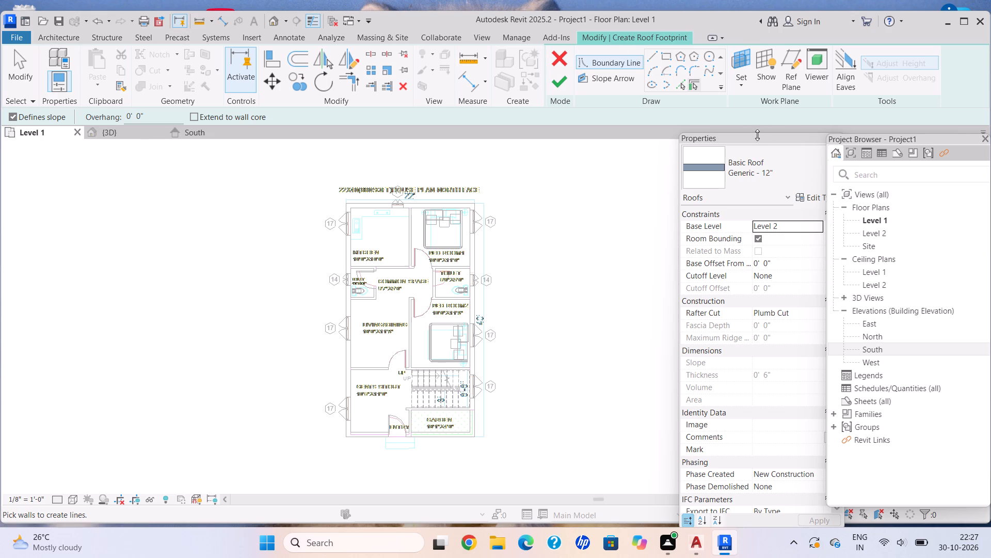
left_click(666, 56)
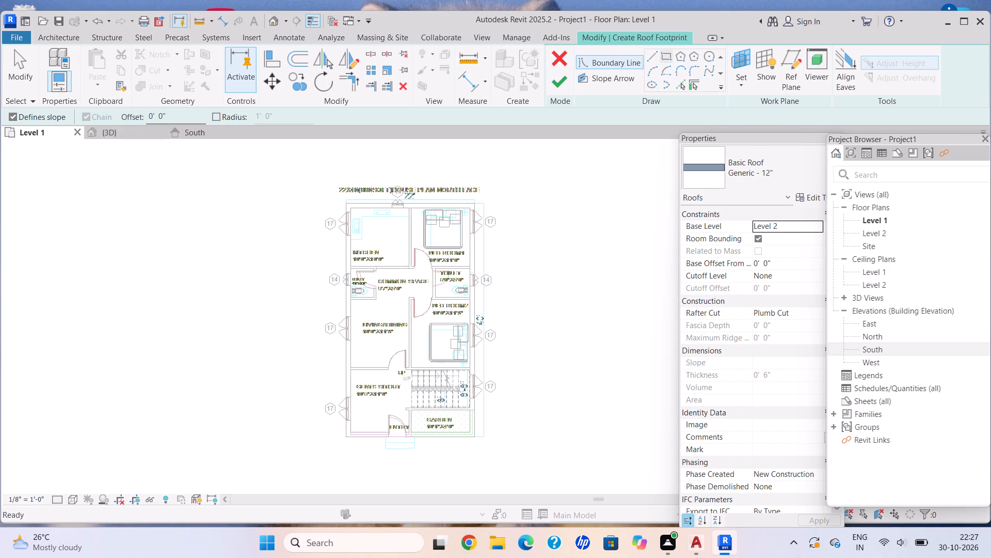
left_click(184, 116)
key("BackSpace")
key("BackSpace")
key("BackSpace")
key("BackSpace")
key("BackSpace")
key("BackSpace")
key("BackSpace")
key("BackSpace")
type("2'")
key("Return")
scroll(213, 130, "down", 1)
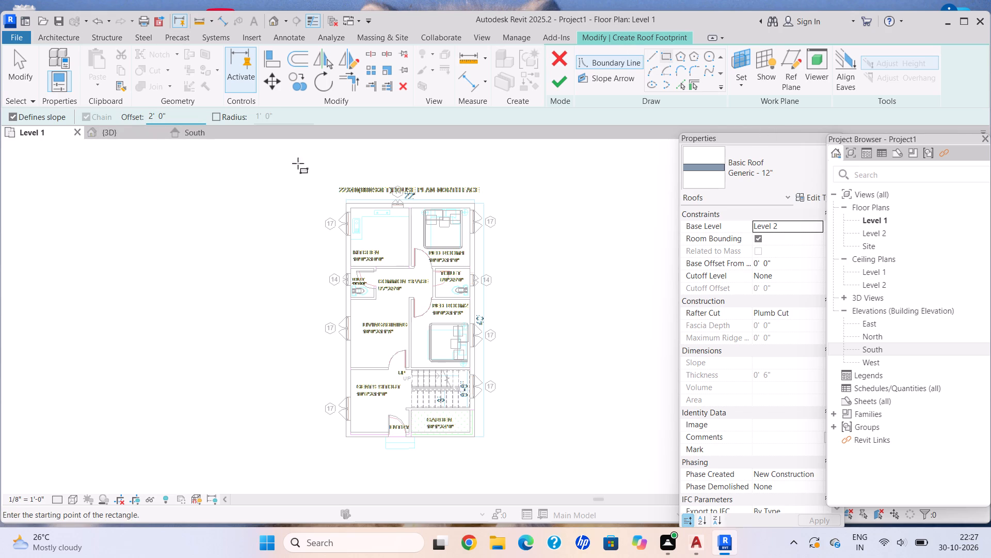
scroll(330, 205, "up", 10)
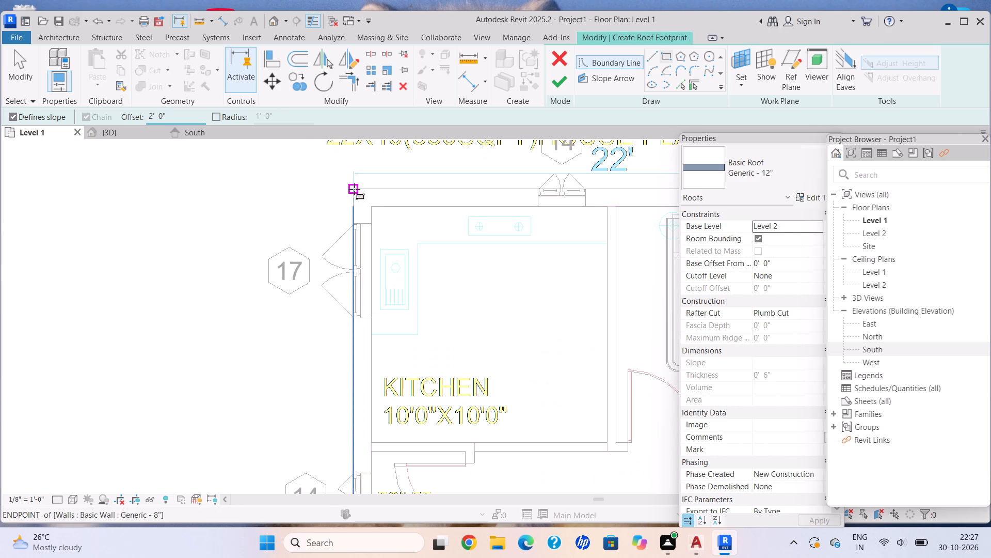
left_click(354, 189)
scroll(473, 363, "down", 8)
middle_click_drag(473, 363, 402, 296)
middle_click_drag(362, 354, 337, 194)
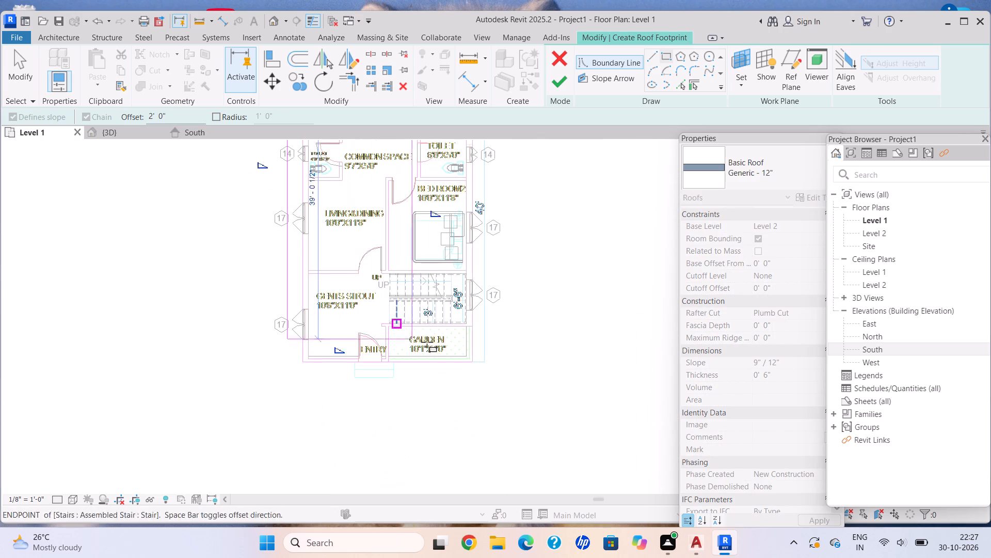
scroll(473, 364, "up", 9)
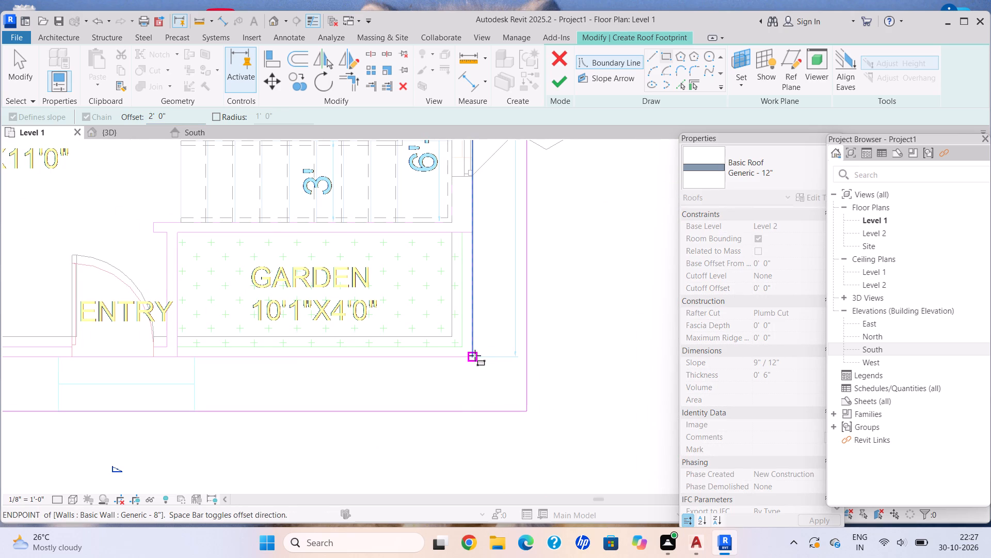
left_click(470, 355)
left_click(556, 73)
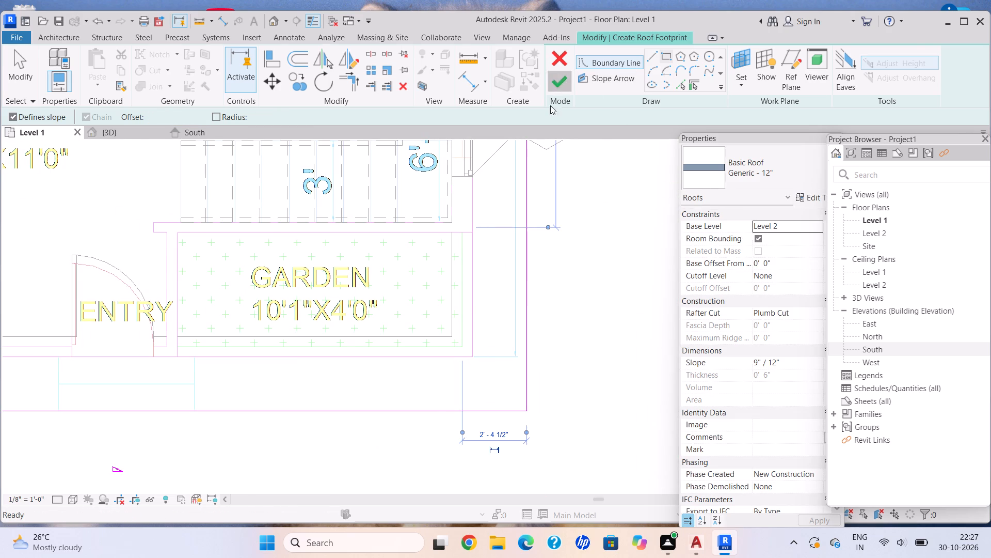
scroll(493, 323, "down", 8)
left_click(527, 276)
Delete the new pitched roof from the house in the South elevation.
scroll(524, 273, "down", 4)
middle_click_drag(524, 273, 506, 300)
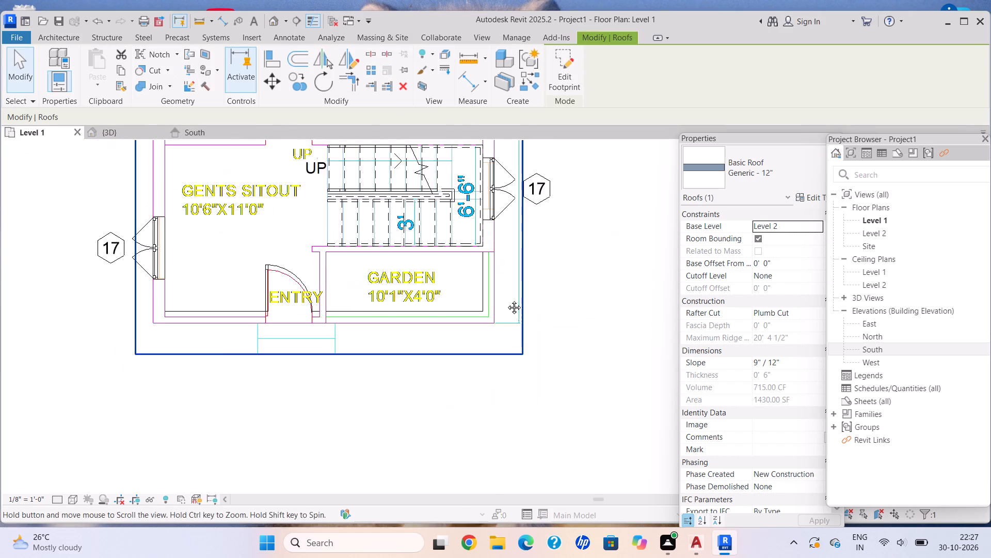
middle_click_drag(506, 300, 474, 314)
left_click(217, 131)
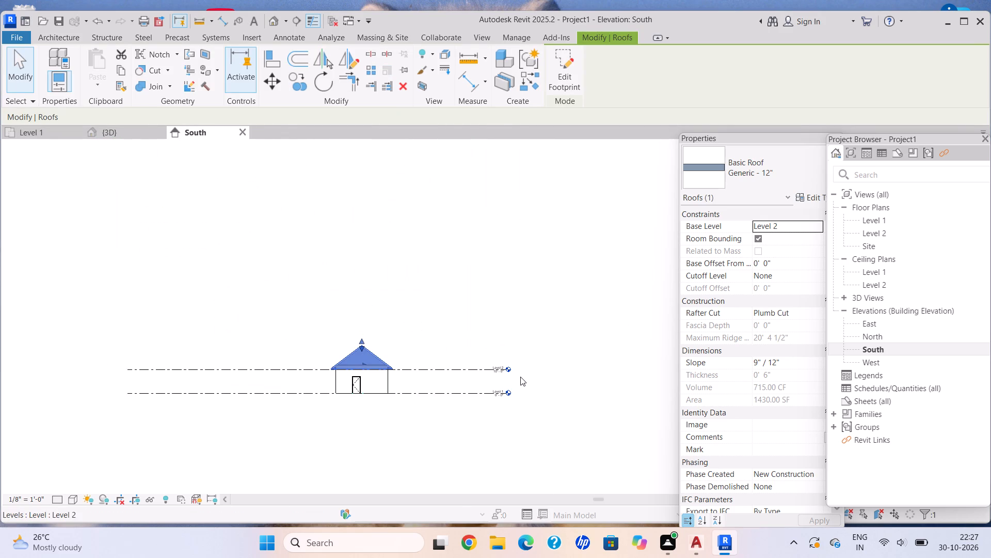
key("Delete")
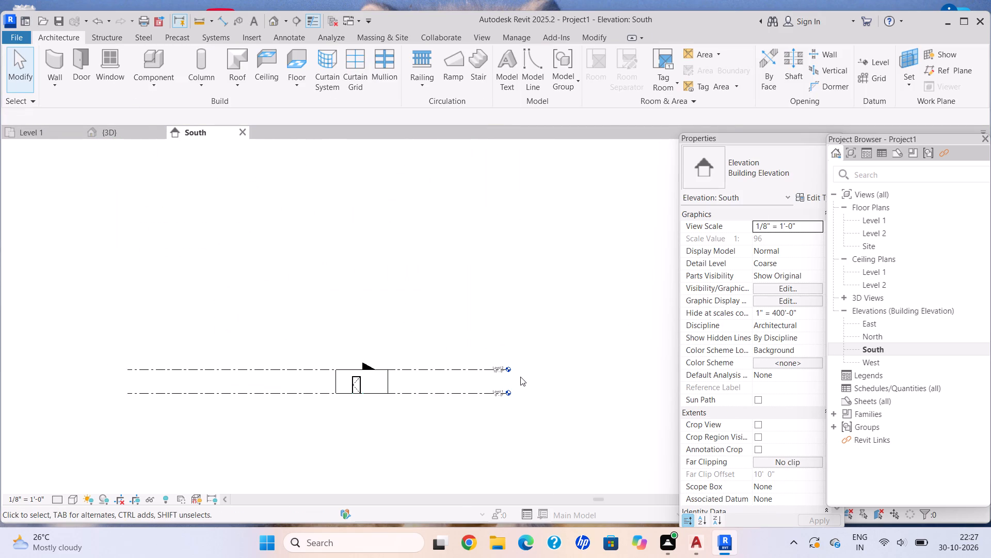
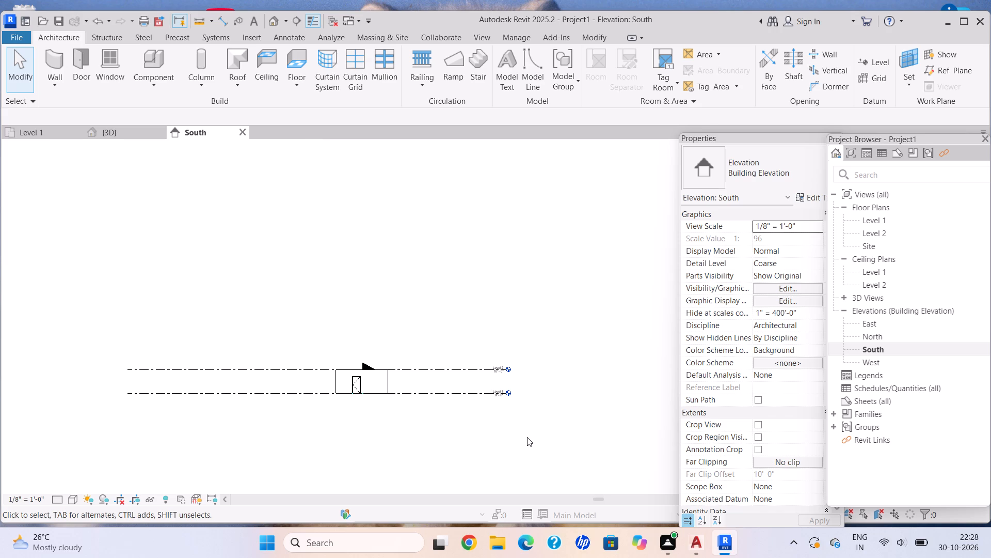
Examine the house without its roof in the South elevation, and inspect its rooms and exterior walls in the Level 1 plan.
scroll(397, 402, "up", 5)
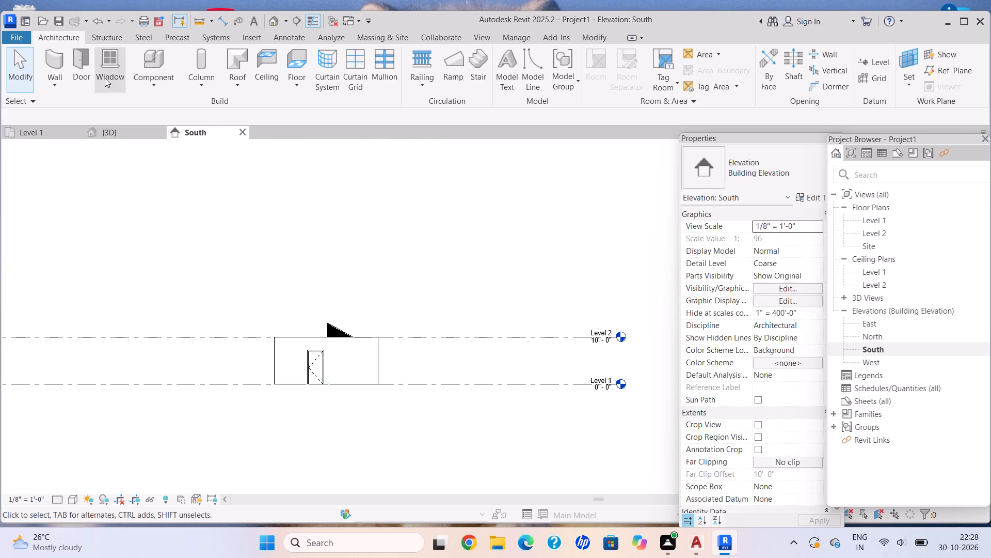
left_click(51, 133)
scroll(387, 259, "down", 5)
middle_click_drag(402, 278, 439, 350)
middle_click_drag(377, 241, 383, 285)
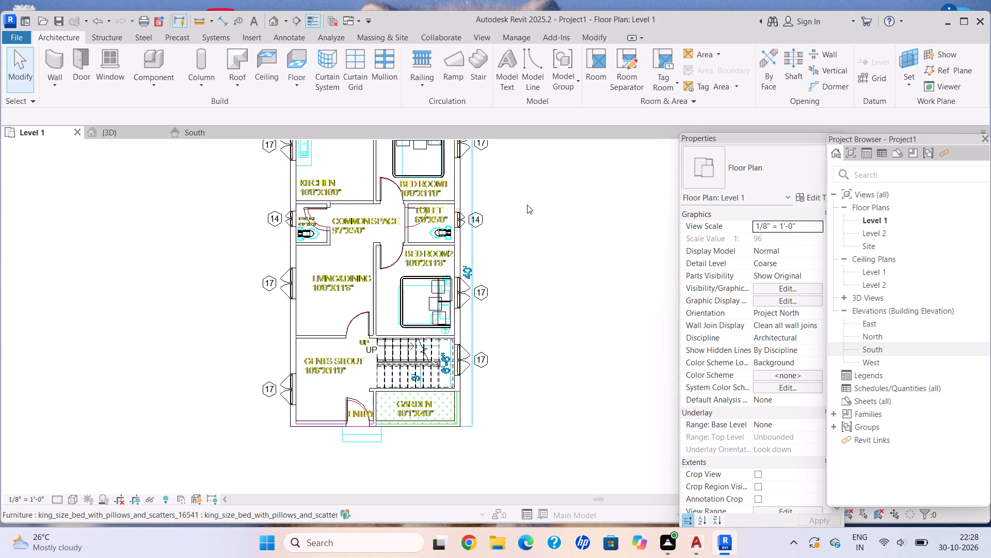
middle_click_drag(534, 216, 539, 227)
middle_click_drag(544, 242, 548, 257)
scroll(547, 256, "down", 4)
middle_click_drag(548, 267, 490, 288)
scroll(462, 196, "up", 10)
scroll(572, 336, "down", 5)
middle_click_drag(572, 336, 558, 314)
scroll(555, 307, "up", 6)
scroll(556, 311, "down", 5)
middle_click_drag(556, 316, 553, 304)
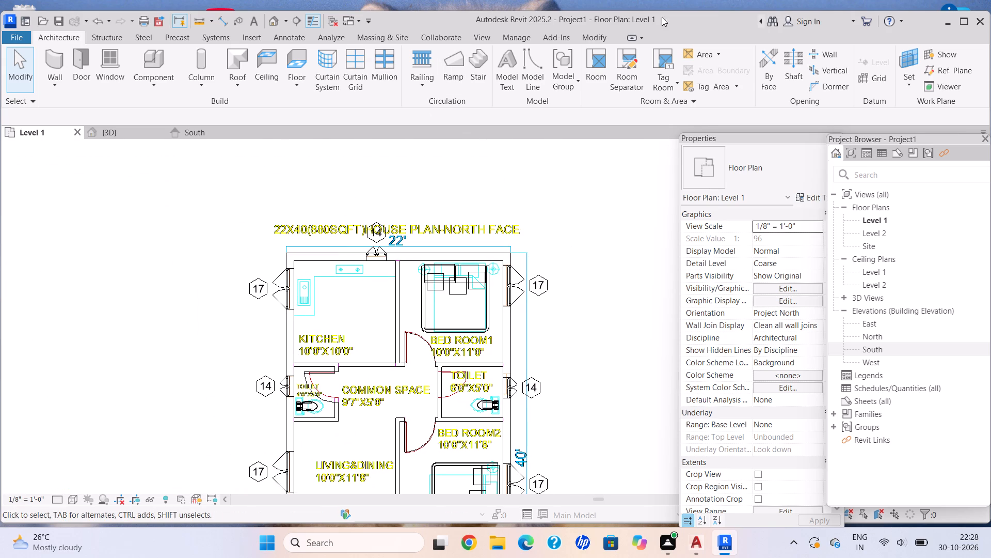
left_click(57, 33)
left_click(74, 37)
scroll(335, 254, "down", 3)
middle_click_drag(335, 257, 323, 245)
scroll(333, 257, "up", 1)
scroll(289, 239, "up", 9)
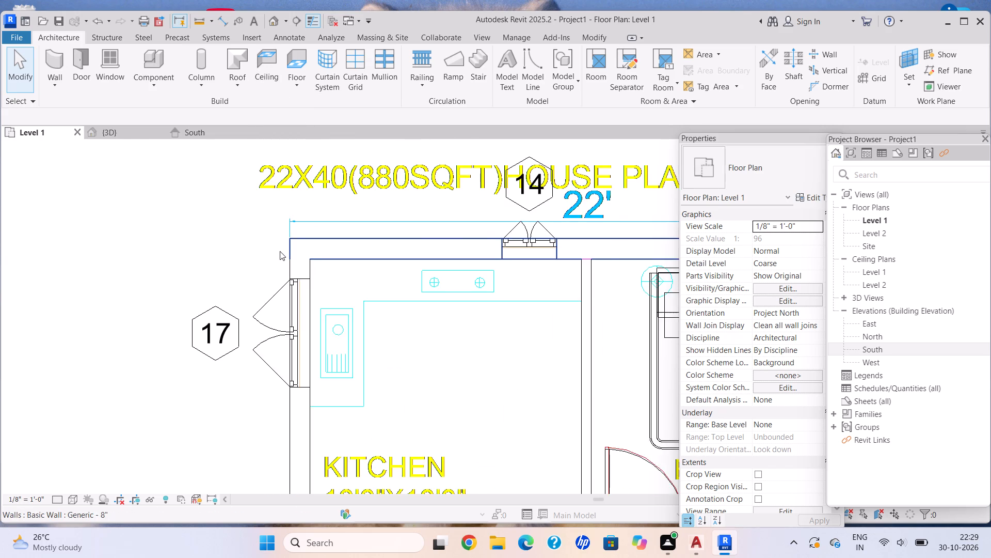
scroll(280, 251, "down", 5)
middle_click_drag(267, 237, 212, 203)
scroll(202, 200, "up", 1)
scroll(204, 188, "down", 2)
middle_click_drag(205, 191, 211, 212)
scroll(211, 212, "down", 3)
middle_click_drag(211, 212, 211, 213)
scroll(212, 213, "down", 2)
middle_click_drag(212, 213, 223, 184)
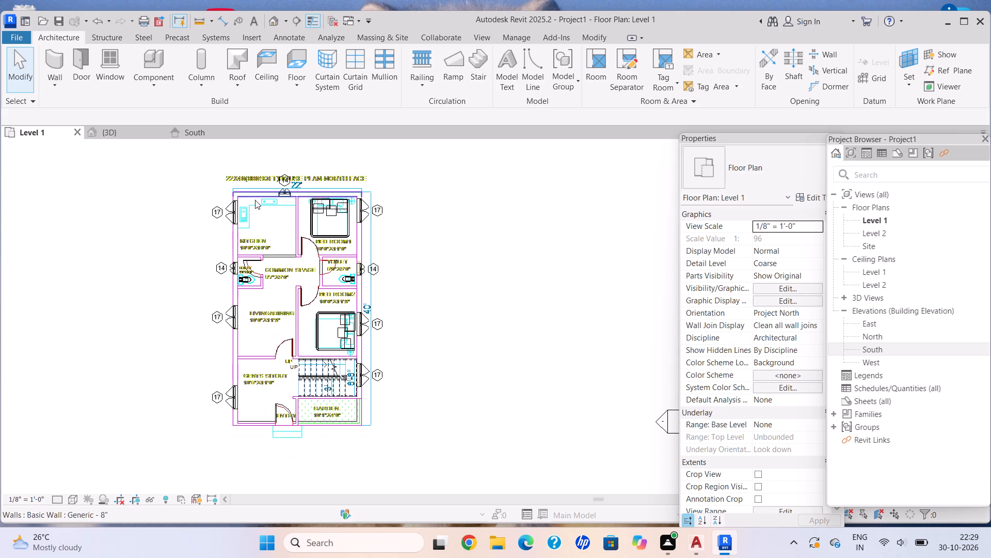
scroll(255, 200, "up", 4)
scroll(92, 255, "up", 4)
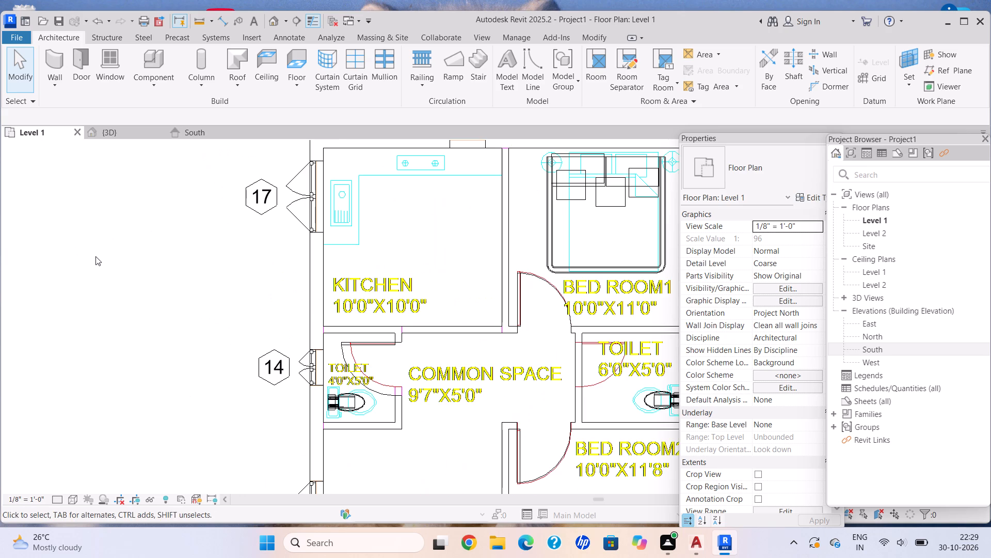
scroll(95, 256, "down", 4)
middle_click(111, 249)
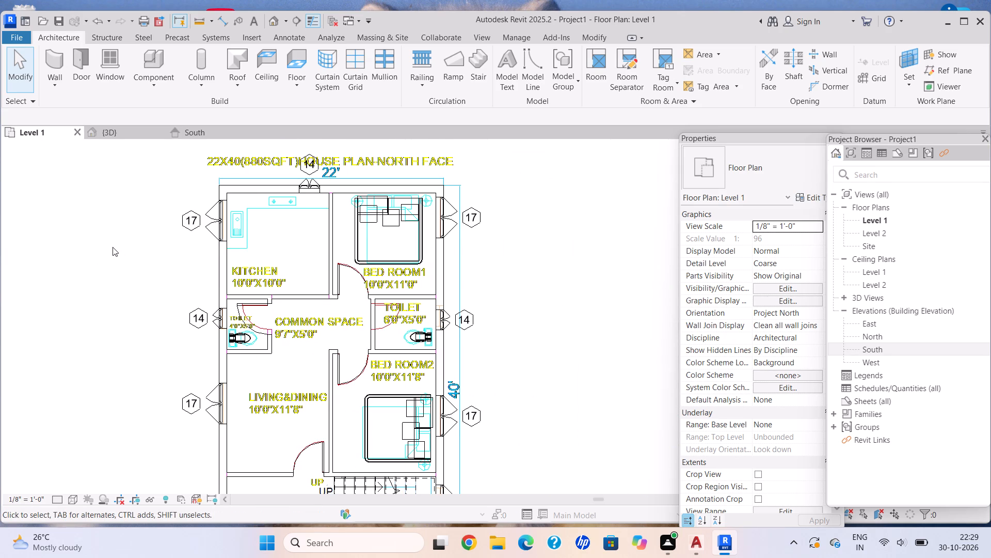
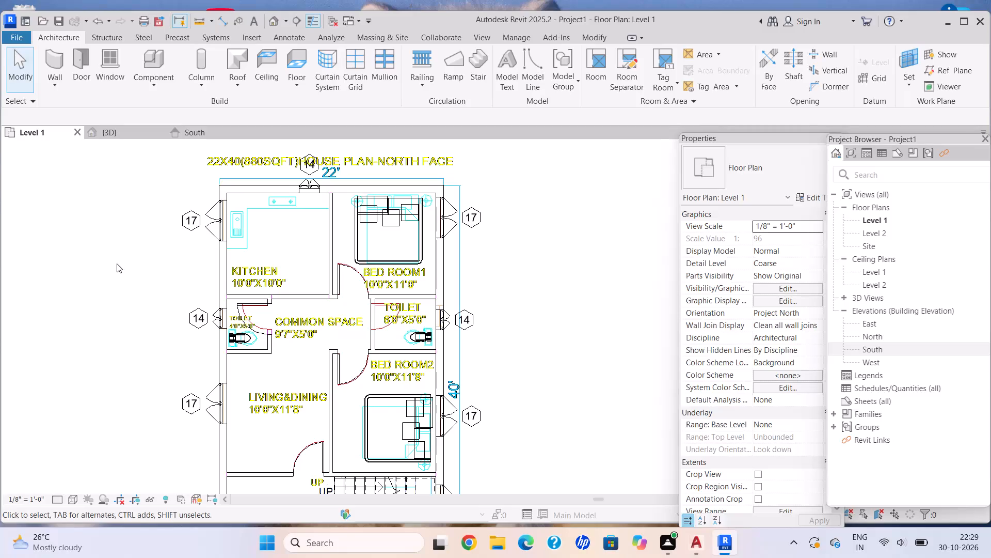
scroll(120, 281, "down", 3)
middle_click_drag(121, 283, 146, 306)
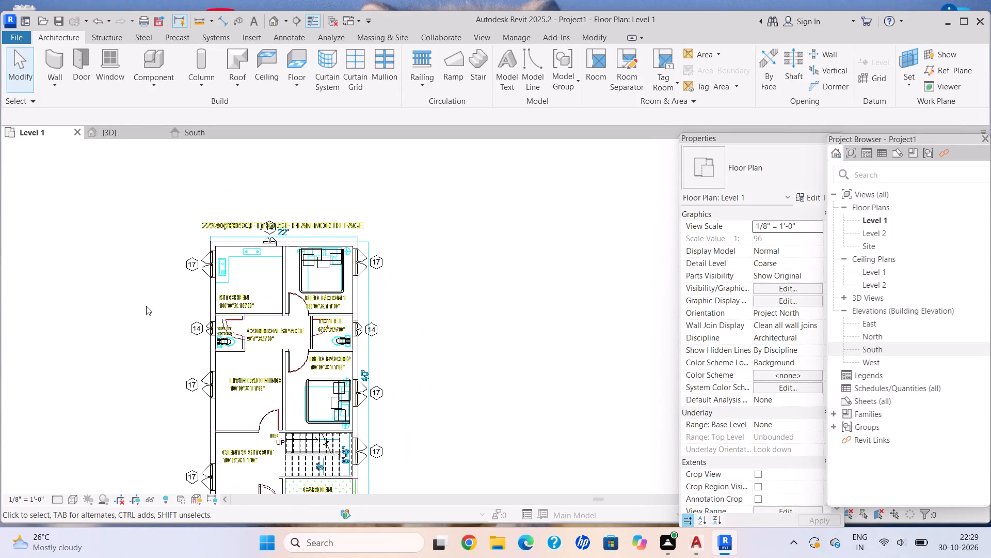
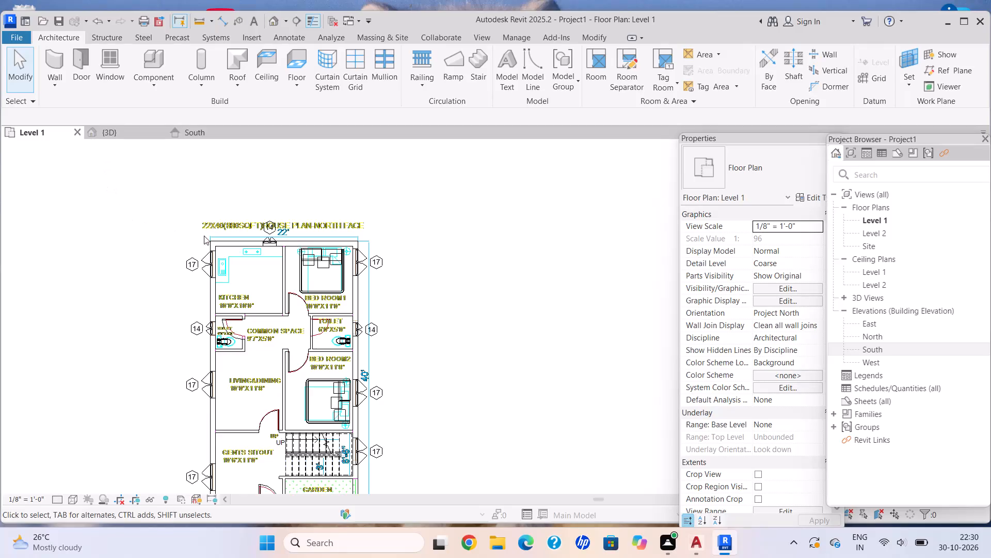
Create a roof by footprint on Level 2 from a rectangle around the outer walls, without slope and offset 2', attaching the highlighted walls.
scroll(241, 237, "up", 5)
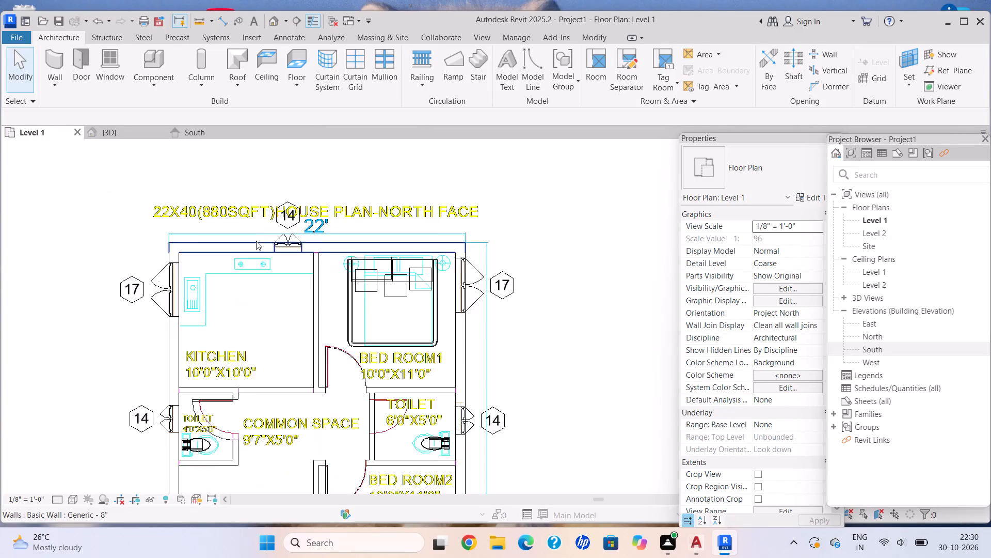
scroll(256, 241, "up", 1)
left_click(239, 80)
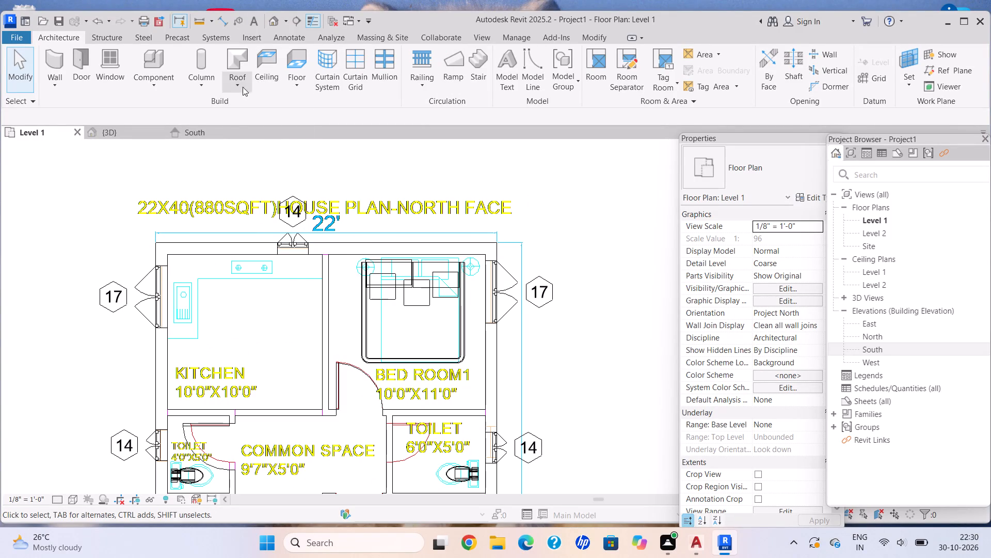
left_click(269, 104)
left_click(474, 299)
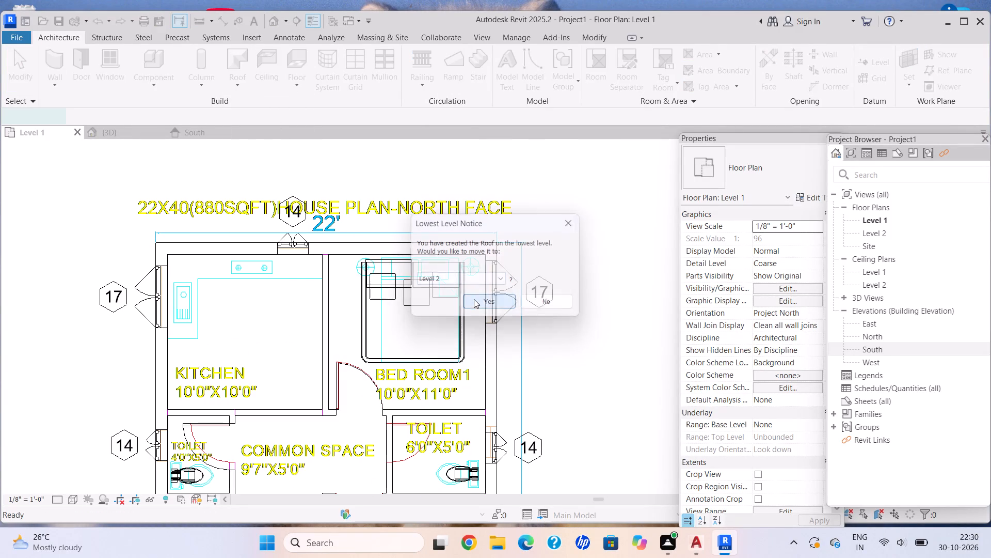
left_click(667, 54)
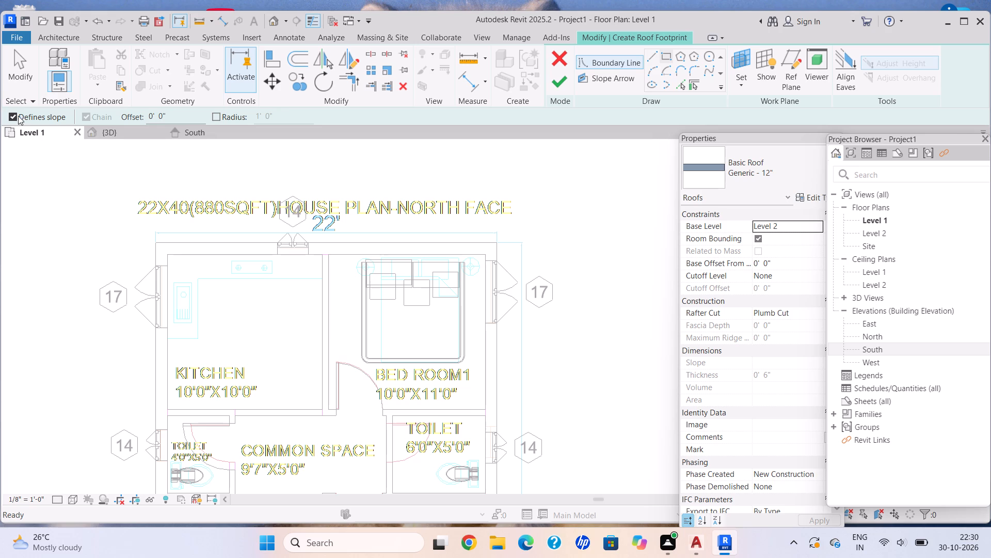
left_click(15, 115)
left_click(188, 118)
key("BackSpace")
key("BackSpace")
key("BackSpace")
key("BackSpace")
key("BackSpace")
key("BackSpace")
type("2'")
key("Return")
scroll(186, 253, "up", 4)
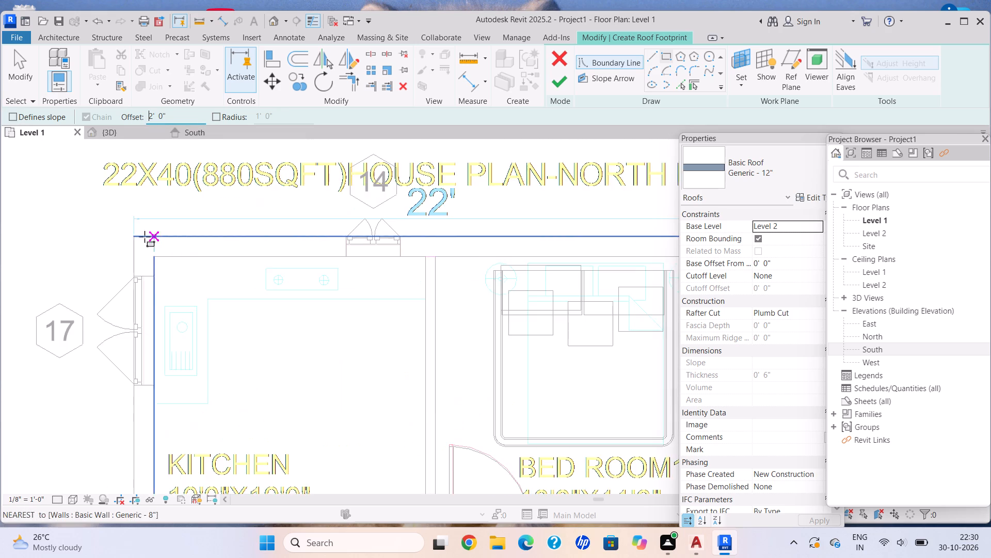
scroll(145, 237, "up", 2)
left_click(132, 240)
scroll(307, 351, "down", 6)
middle_click_drag(307, 351, 263, 234)
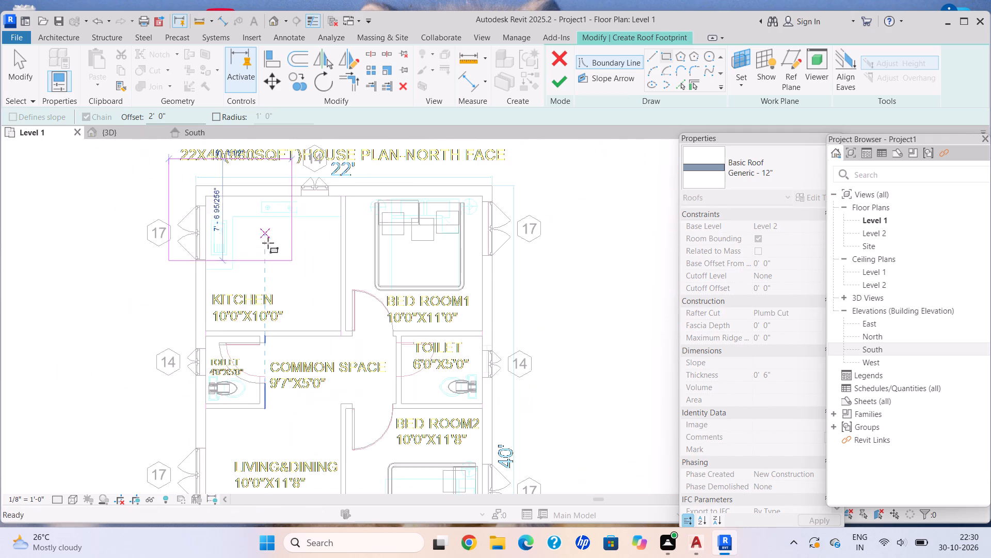
scroll(268, 243, "down", 7)
middle_click_drag(361, 333, 350, 293)
middle_click_drag(398, 414, 395, 369)
scroll(399, 415, "up", 8)
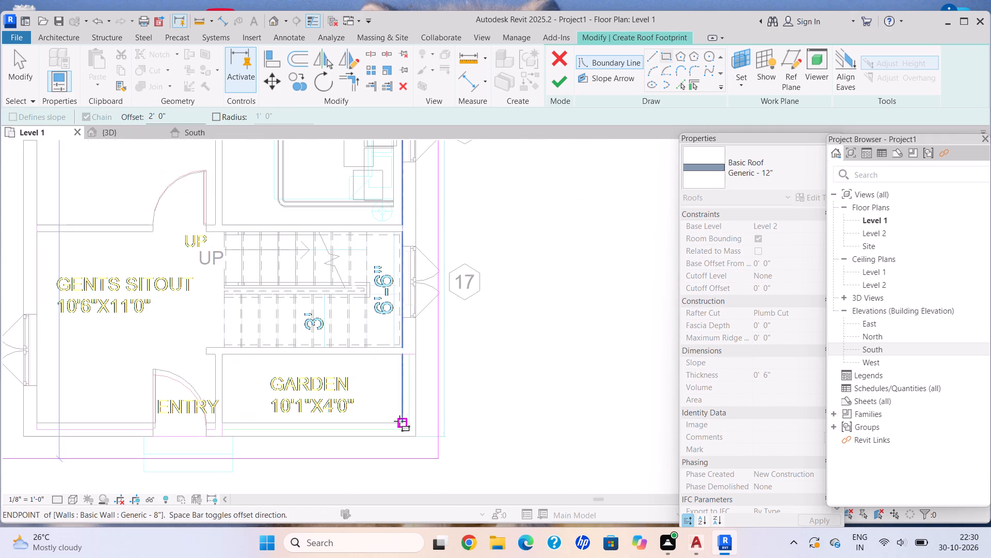
left_click(414, 436)
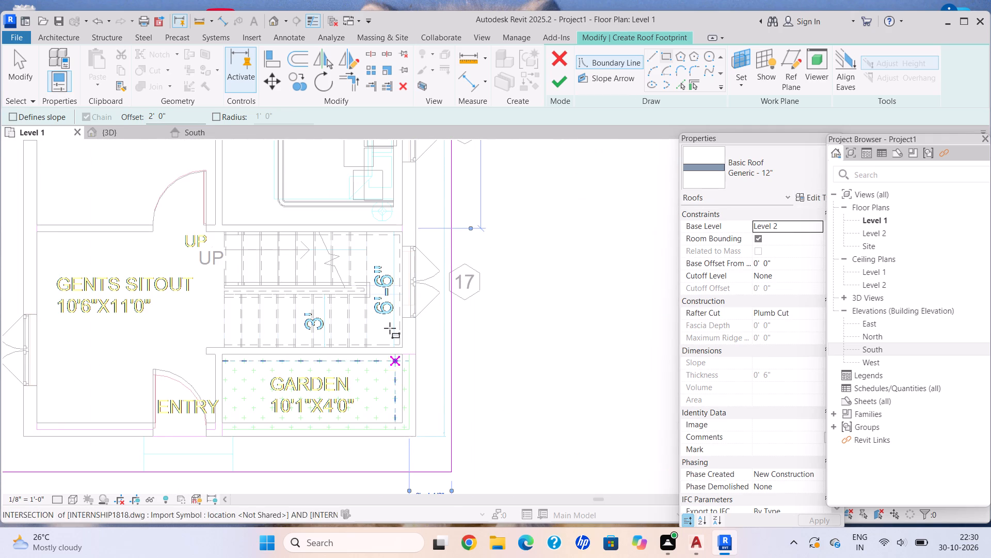
left_click(556, 84)
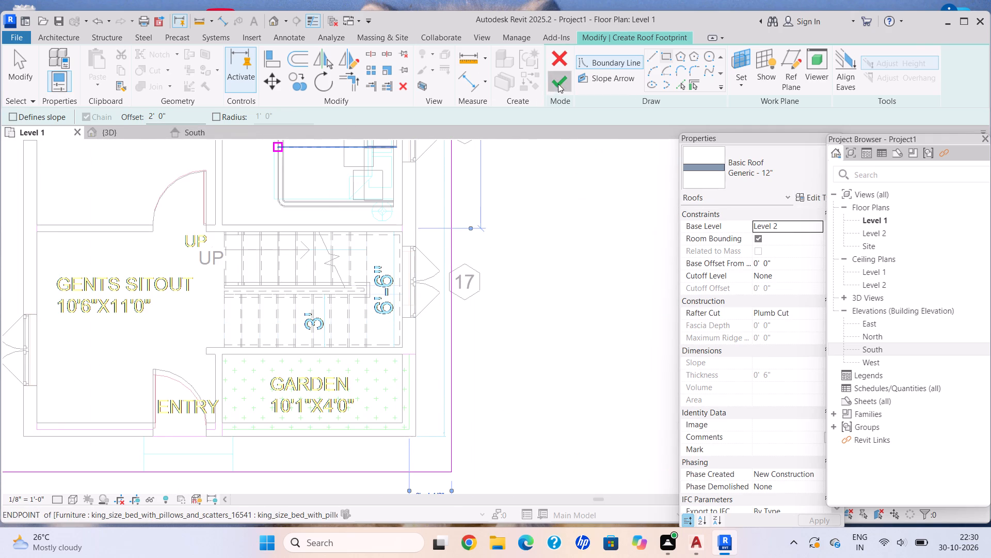
left_click(539, 276)
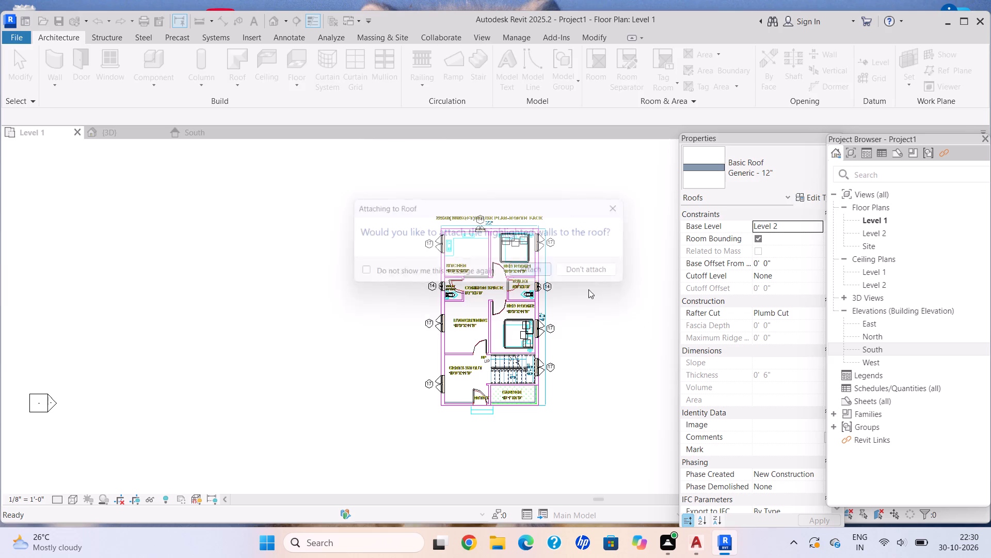
Open the South elevation and examine how the new roof sits over the walls and staircase.
double_click(888, 352)
scroll(517, 404, "down", 6)
middle_click_drag(516, 404, 438, 402)
scroll(415, 395, "up", 3)
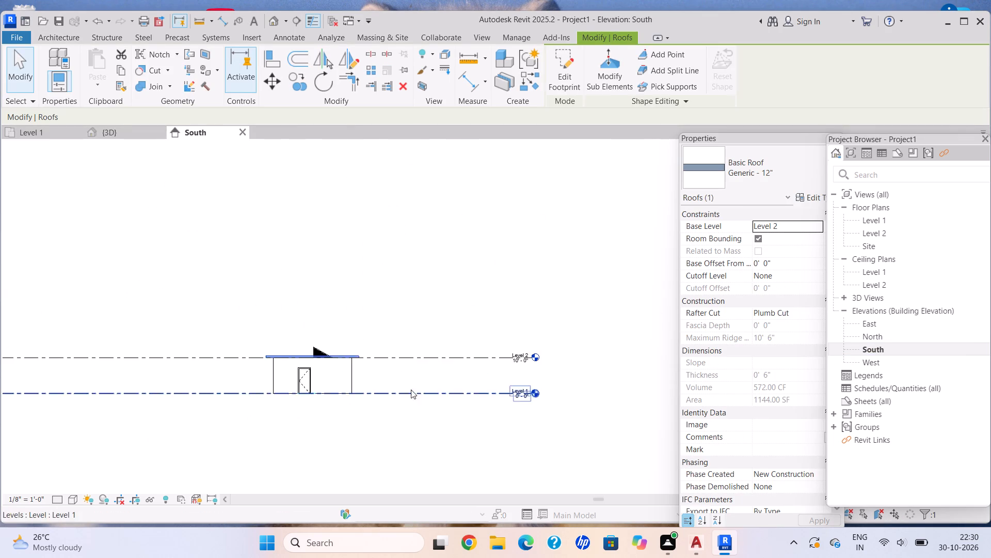
scroll(411, 390, "up", 6)
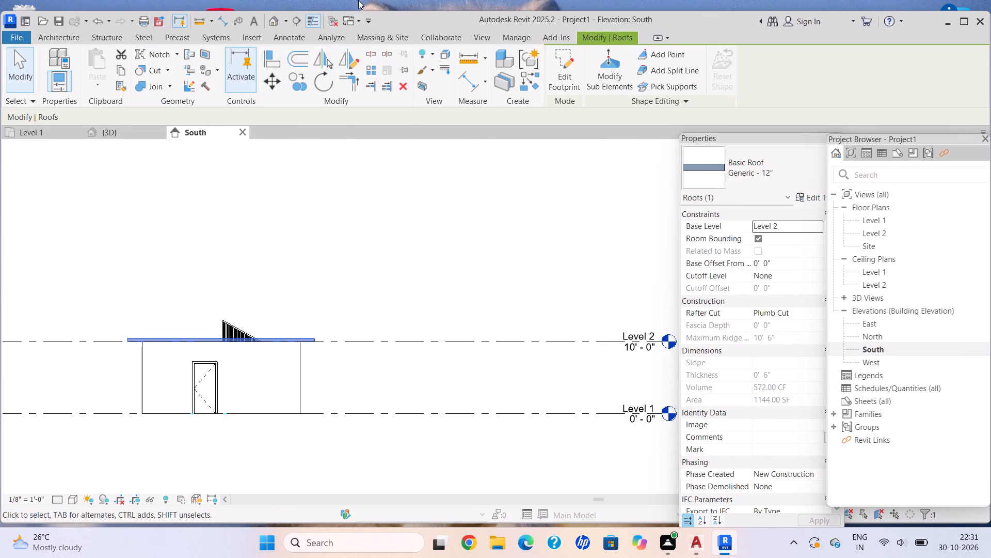
left_click(77, 37)
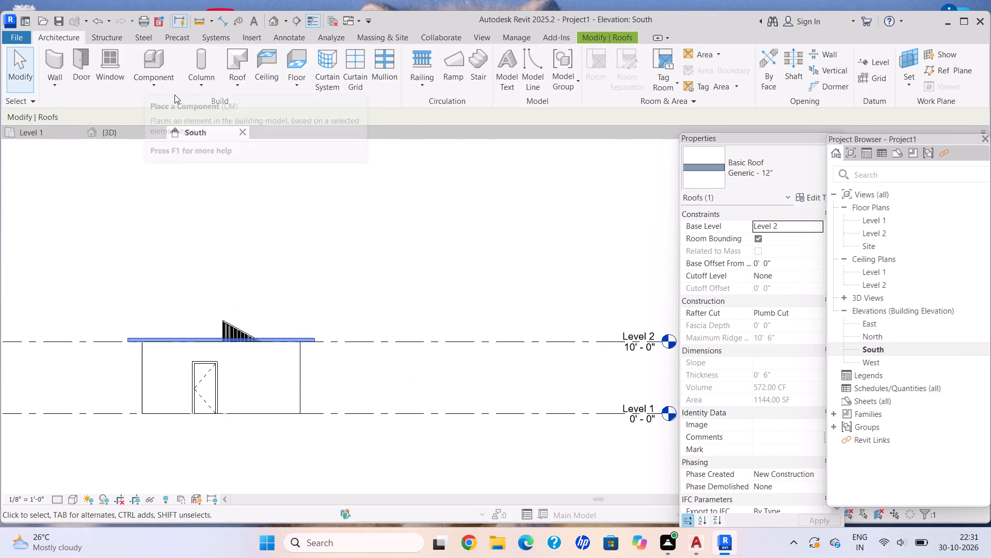
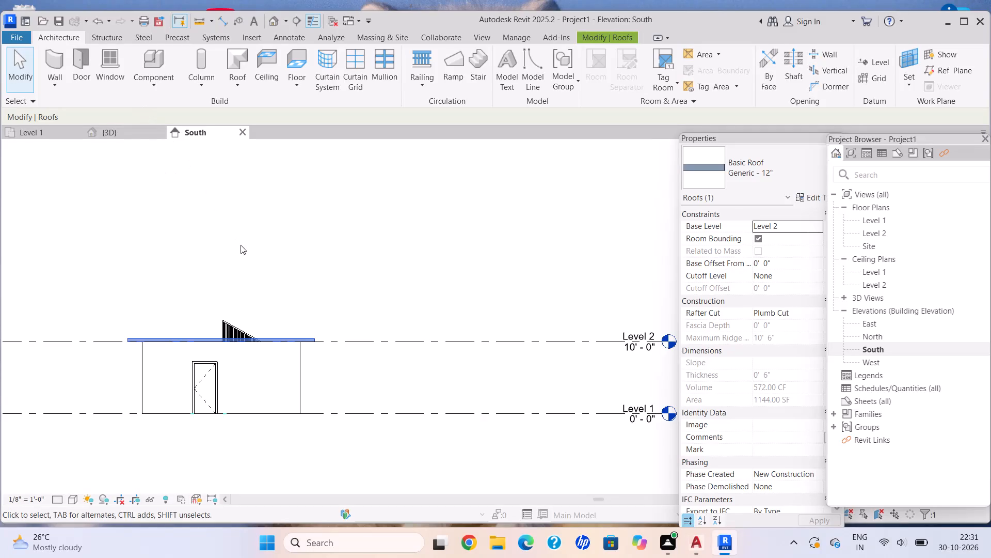
Add four levels above Level 2 in the South elevation, each offset 10' from the level below, at 20', 30', 40' and 50'.
scroll(435, 282, "down", 2)
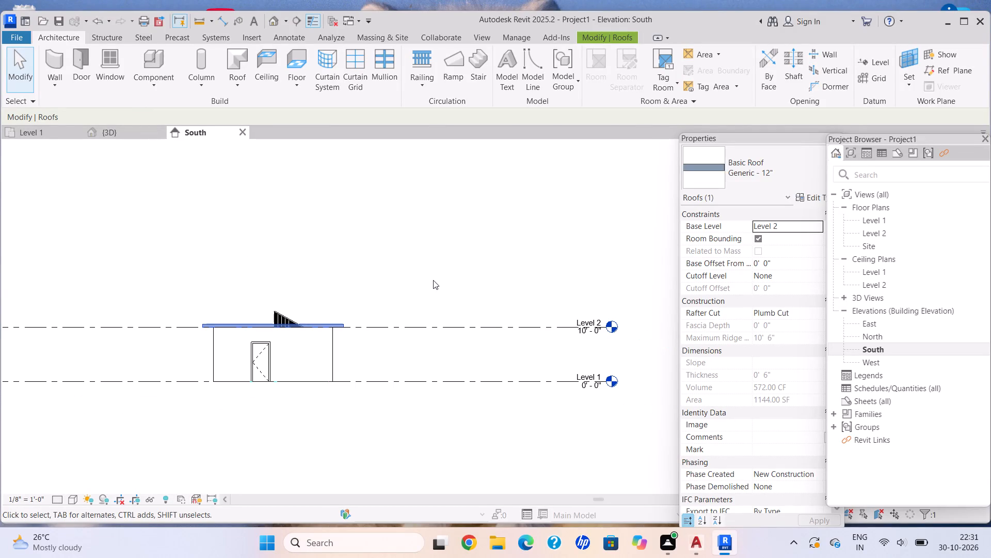
left_click(883, 61)
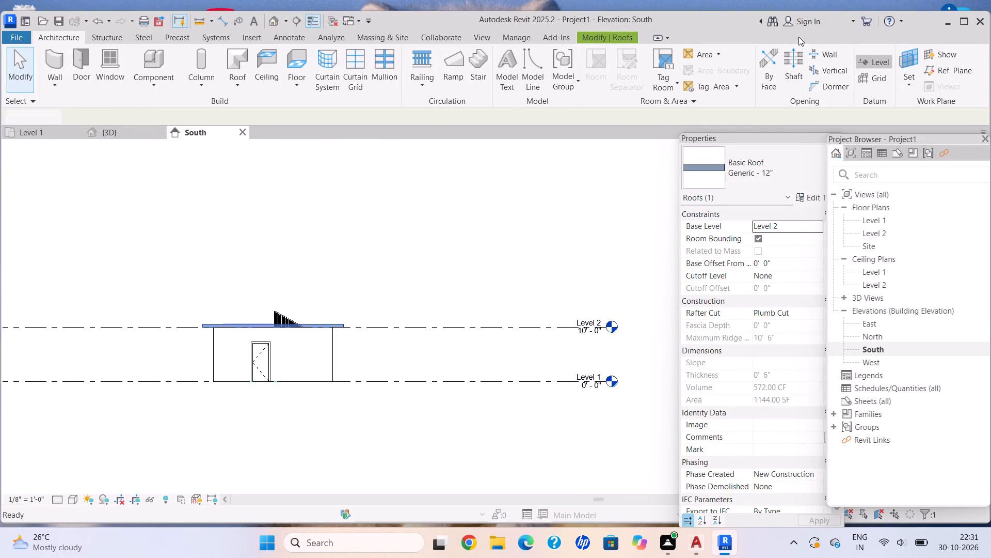
left_click(650, 55)
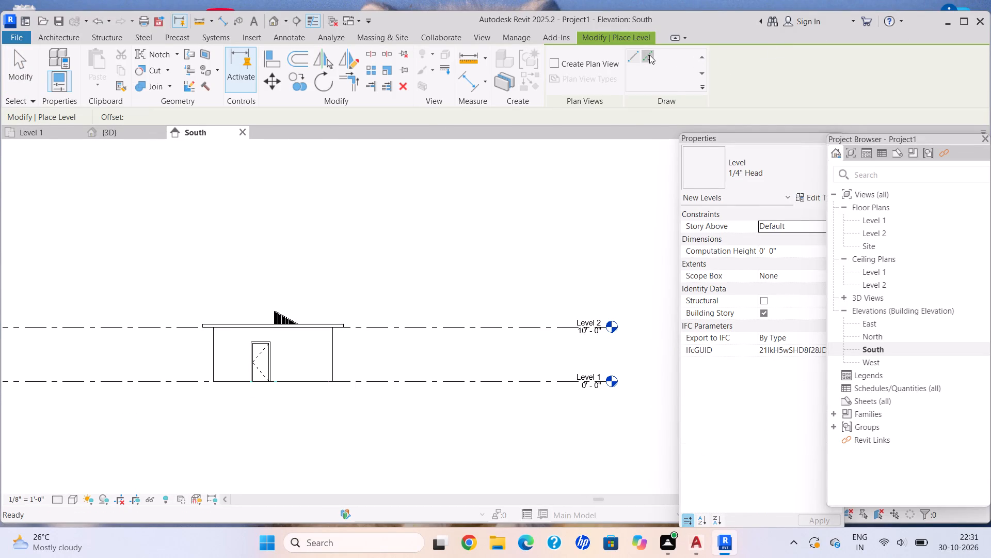
left_click(172, 117)
key("BackSpace")
key("BackSpace")
key("BackSpace")
key("BackSpace")
key("BackSpace")
key("BackSpace")
key("BackSpace")
key("BackSpace")
key("BackSpace")
key("BackSpace")
key("BackSpace")
type("10'")
key("Return")
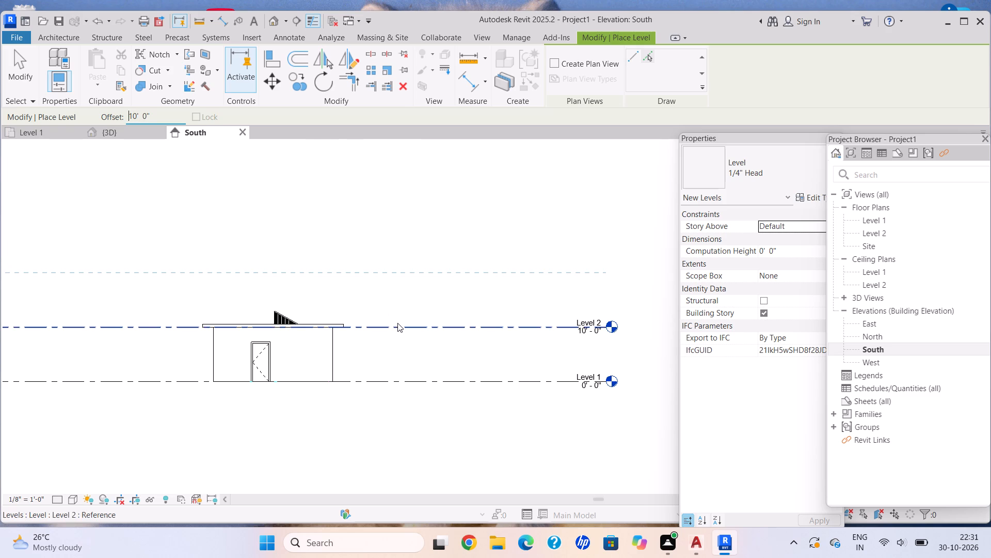
left_click(397, 324)
left_click(391, 270)
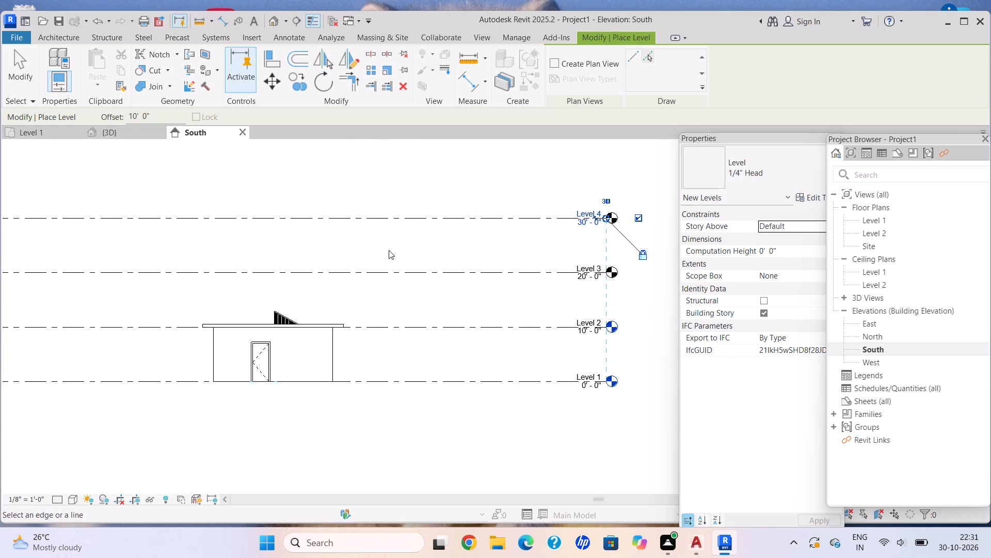
left_click(390, 218)
middle_click_drag(391, 213, 393, 333)
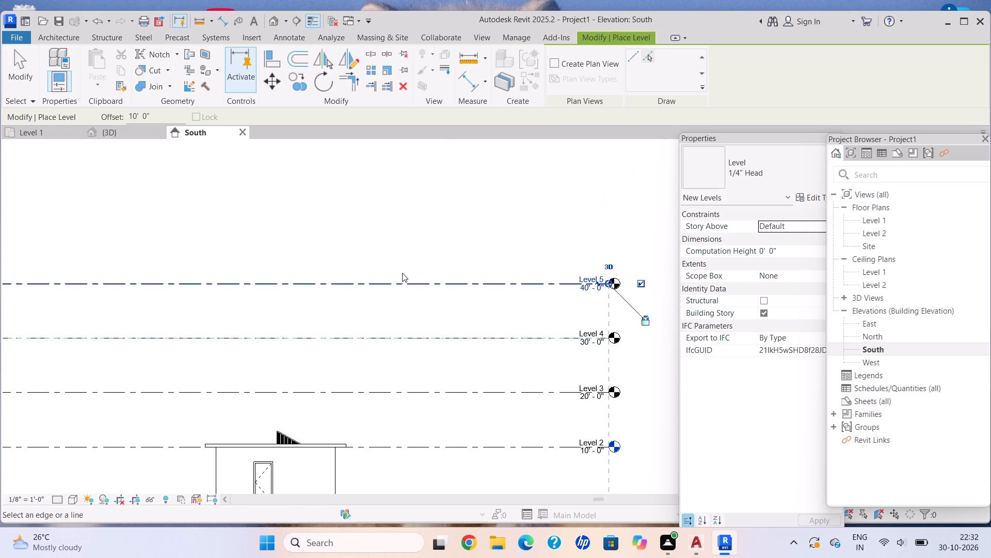
left_click(406, 280)
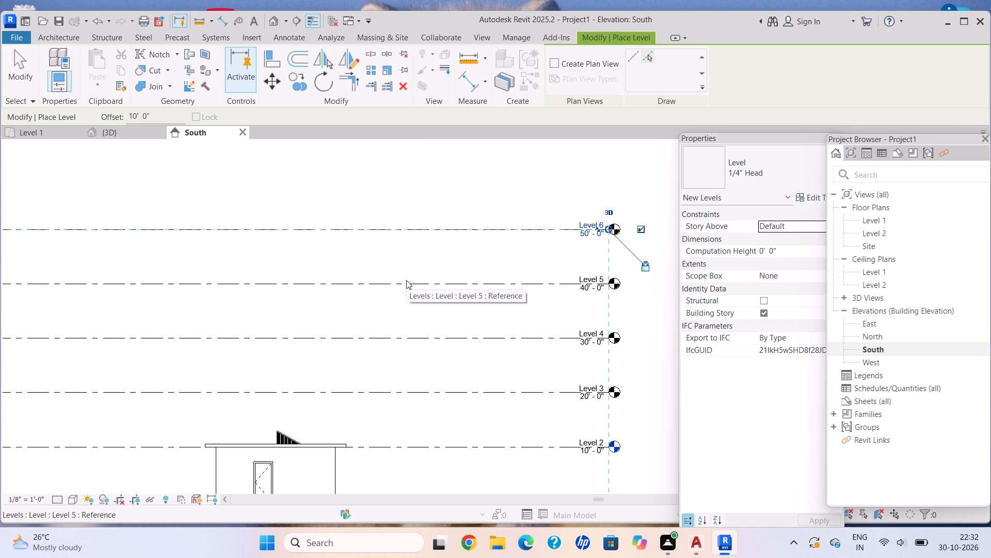
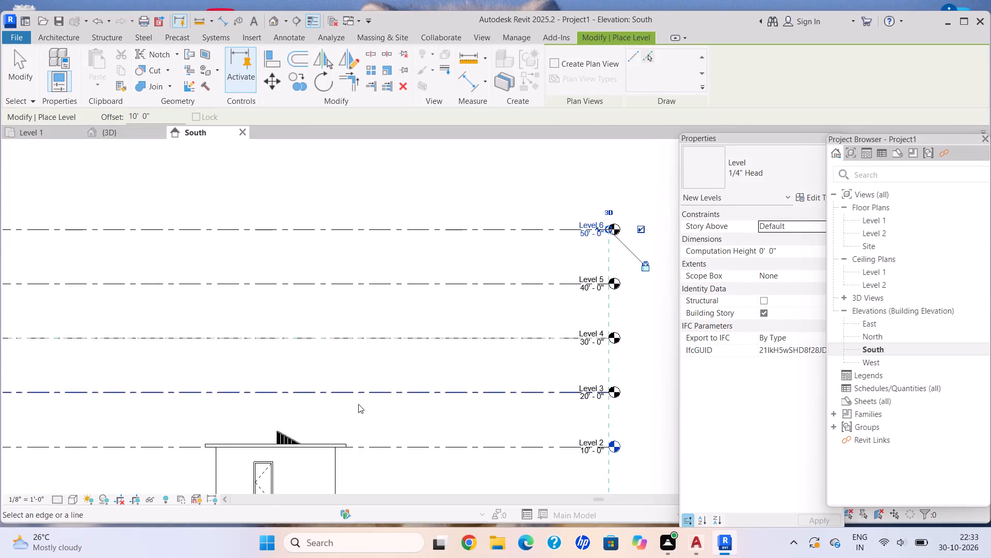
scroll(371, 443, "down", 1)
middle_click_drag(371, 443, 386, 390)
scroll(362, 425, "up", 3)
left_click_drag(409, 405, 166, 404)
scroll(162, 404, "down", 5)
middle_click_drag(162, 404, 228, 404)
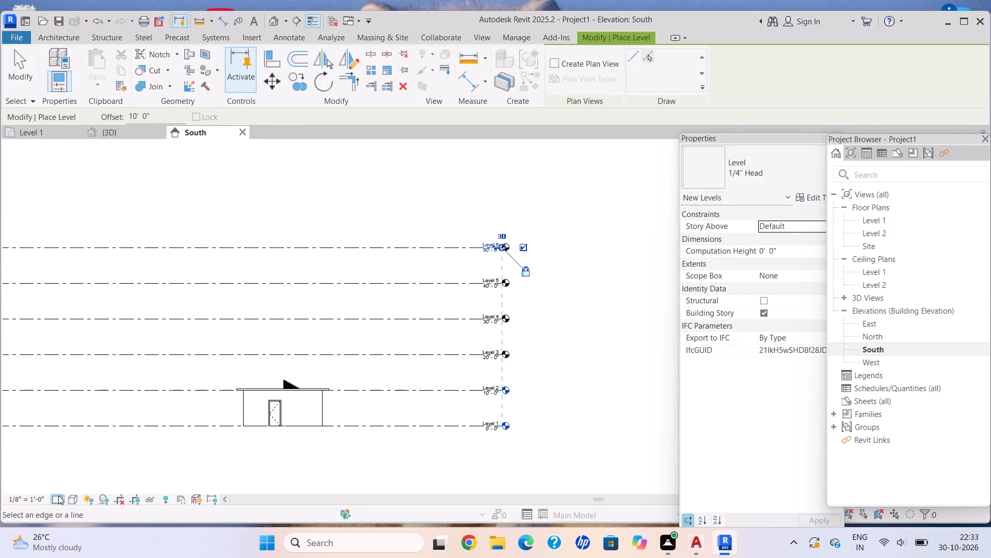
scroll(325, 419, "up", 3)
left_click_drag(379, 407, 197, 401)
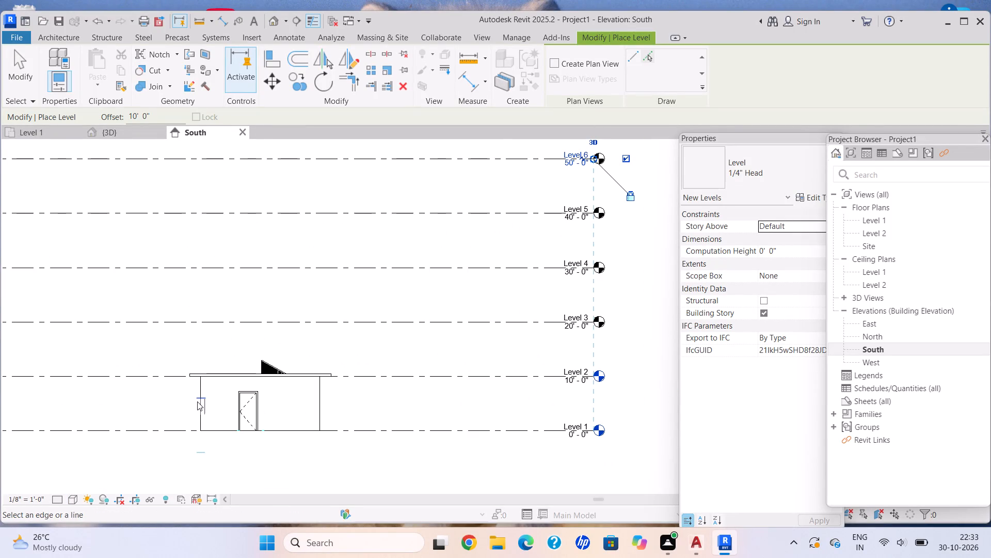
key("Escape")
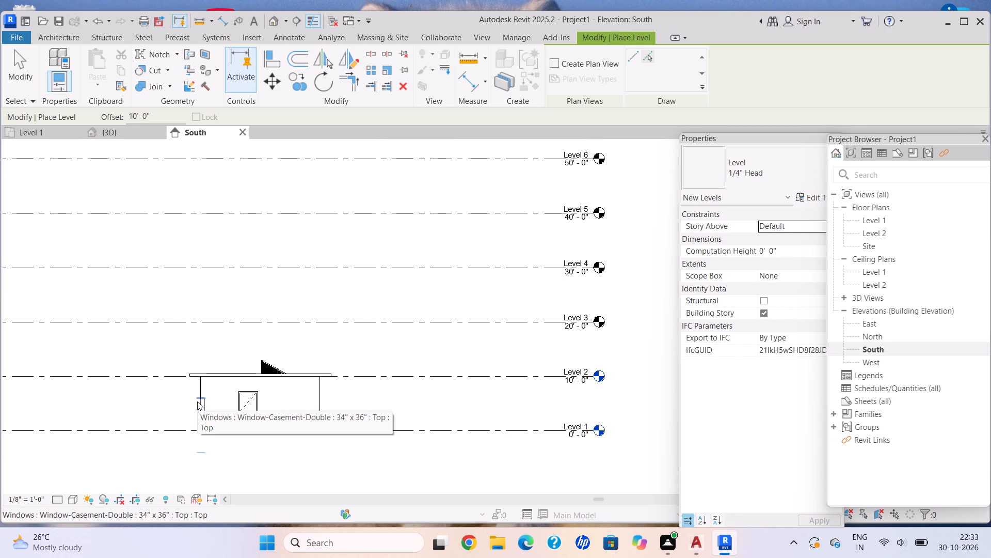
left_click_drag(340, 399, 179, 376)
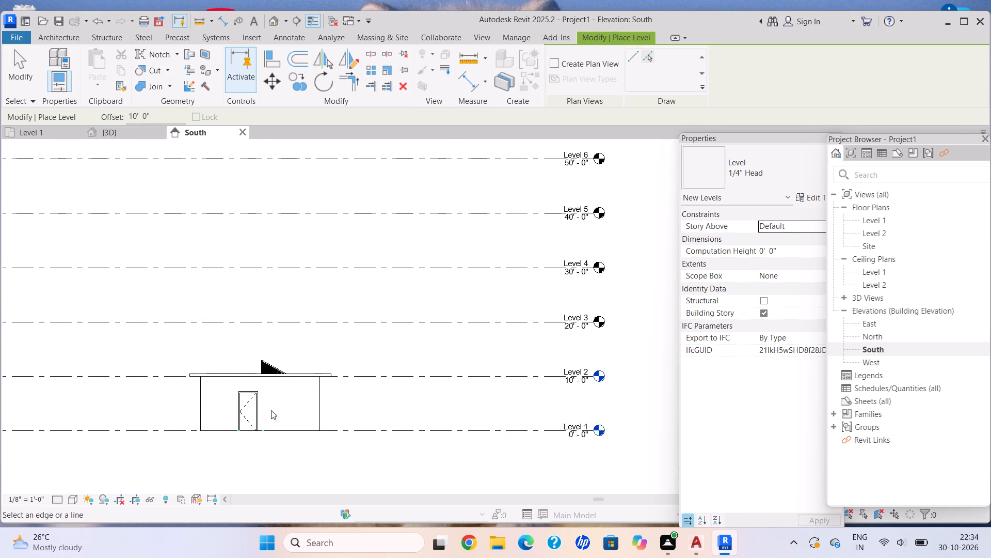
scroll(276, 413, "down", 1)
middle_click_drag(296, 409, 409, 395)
Copy the ground-floor walls, doors, windows, furniture and stair without the roof, and paste them aligned to Level 2 and Level 3.
key("Escape")
key("Escape")
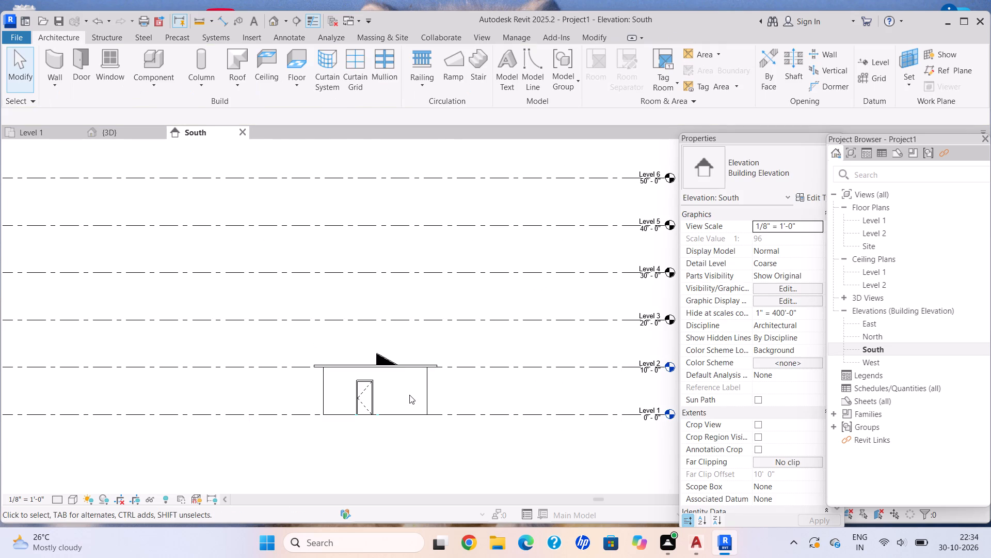
left_click_drag(481, 391, 373, 391)
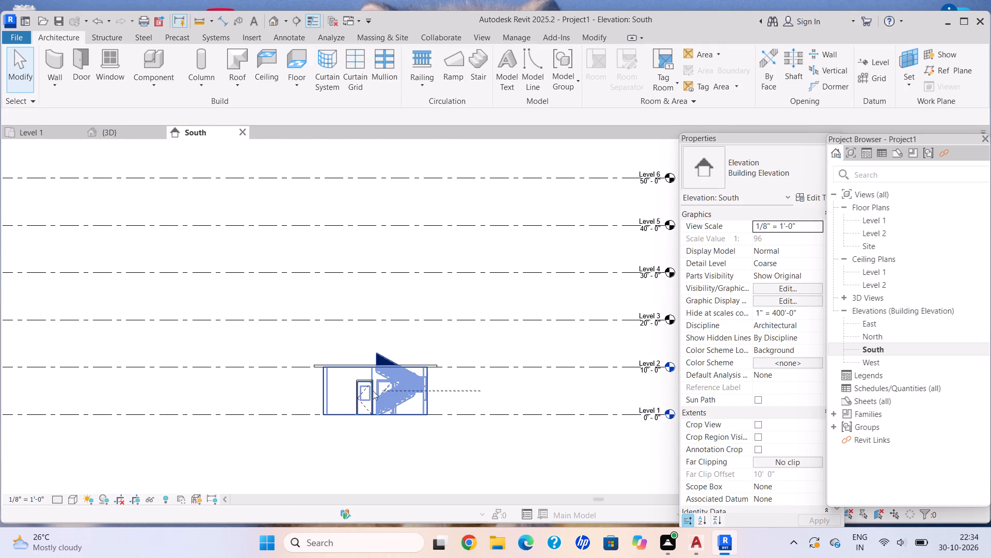
left_click_drag(373, 391, 298, 385)
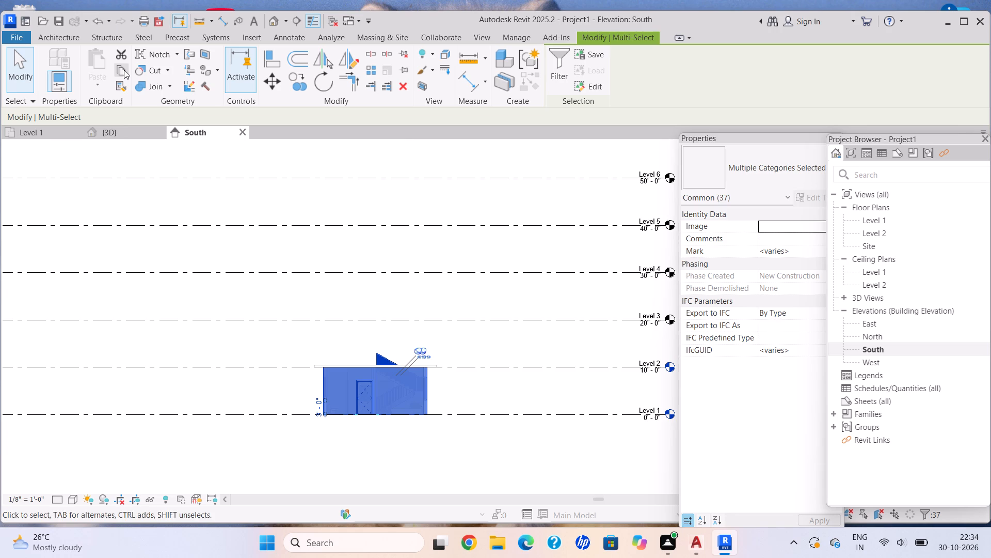
left_click(124, 70)
left_click(99, 86)
left_click(182, 133)
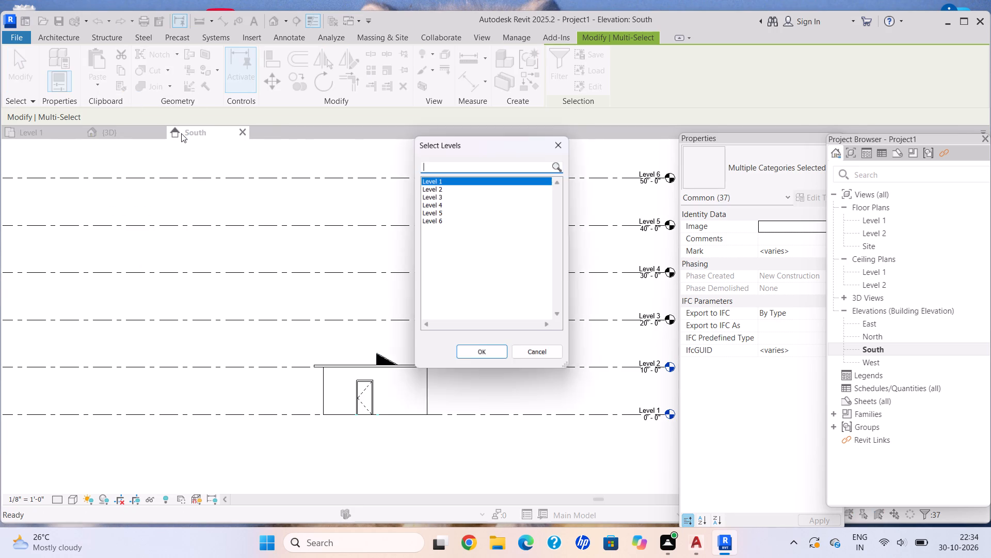
left_click(435, 188)
left_click_drag(453, 187, 455, 194)
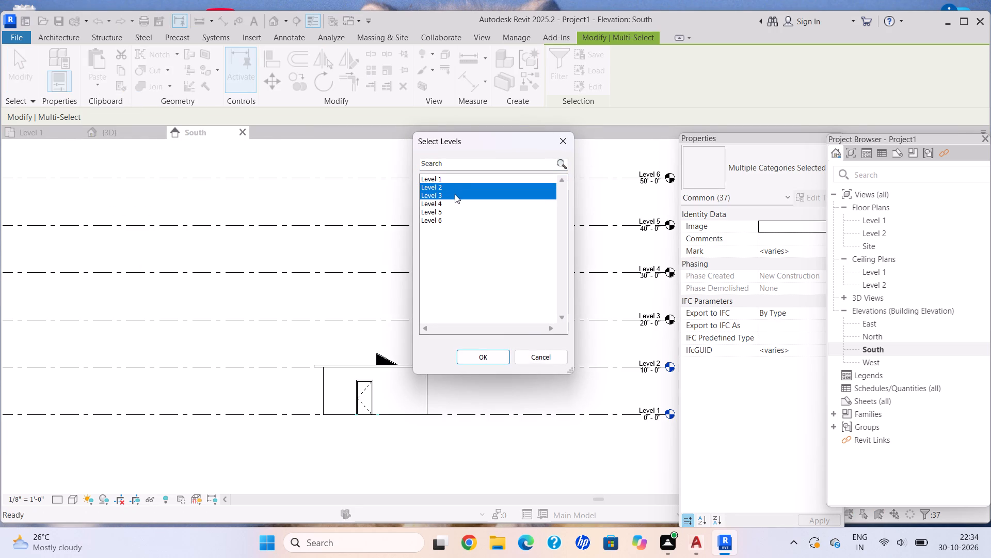
left_click_drag(455, 194, 457, 195)
left_click(487, 354)
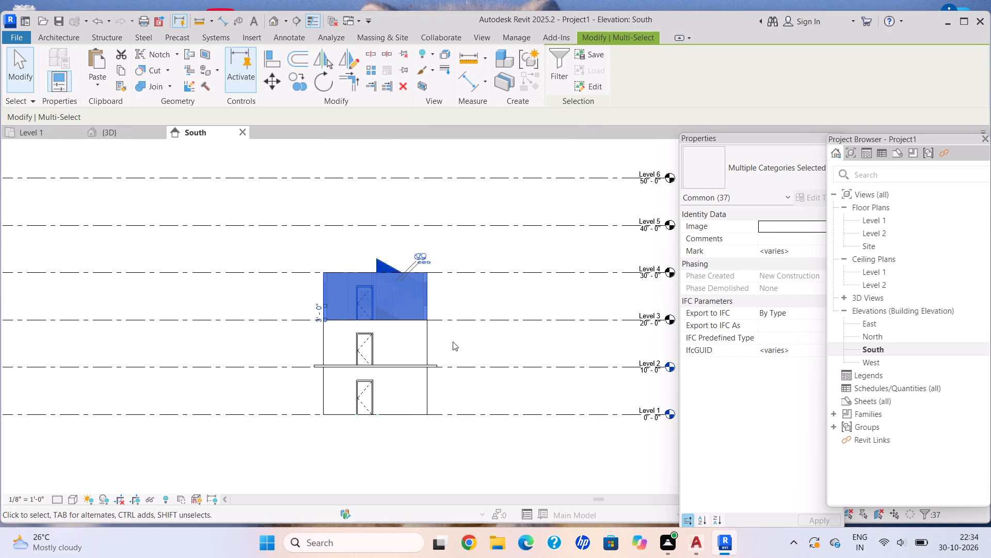
Copy the Generic - 12" roof at Level 2 and paste it aligned to Level 3 and Level 4.
scroll(433, 363, "up", 4)
left_click(438, 367)
scroll(519, 343, "down", 5)
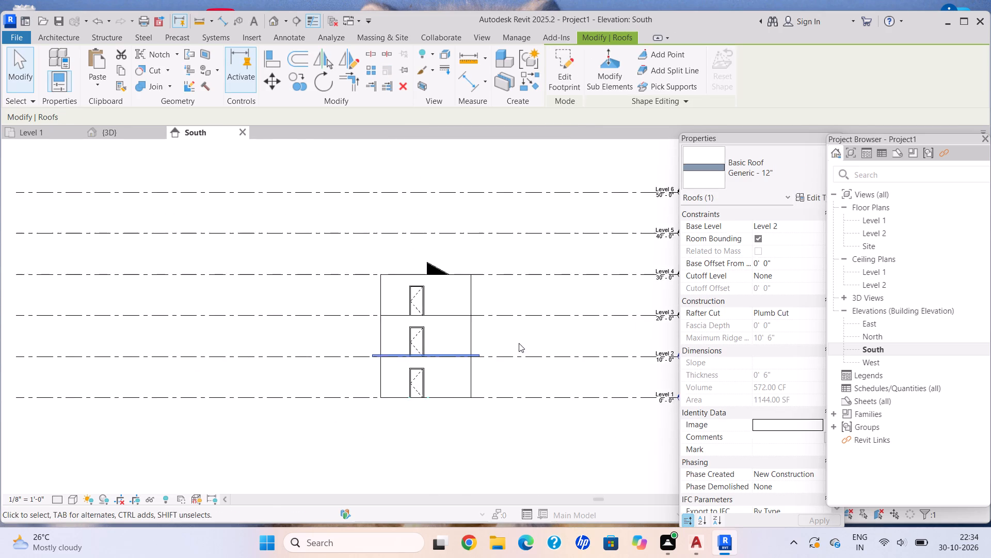
middle_click_drag(519, 343, 401, 347)
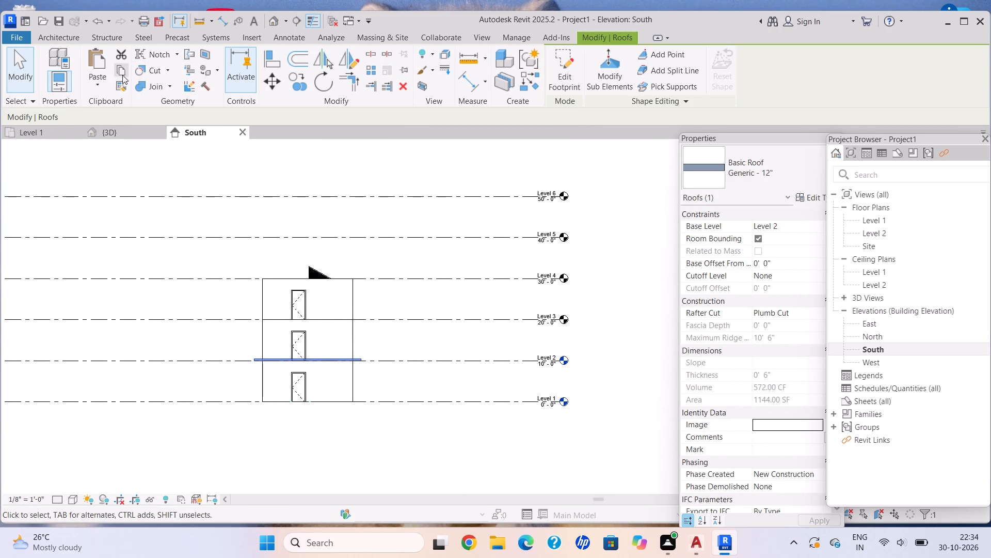
left_click(122, 75)
left_click(109, 83)
left_click(194, 136)
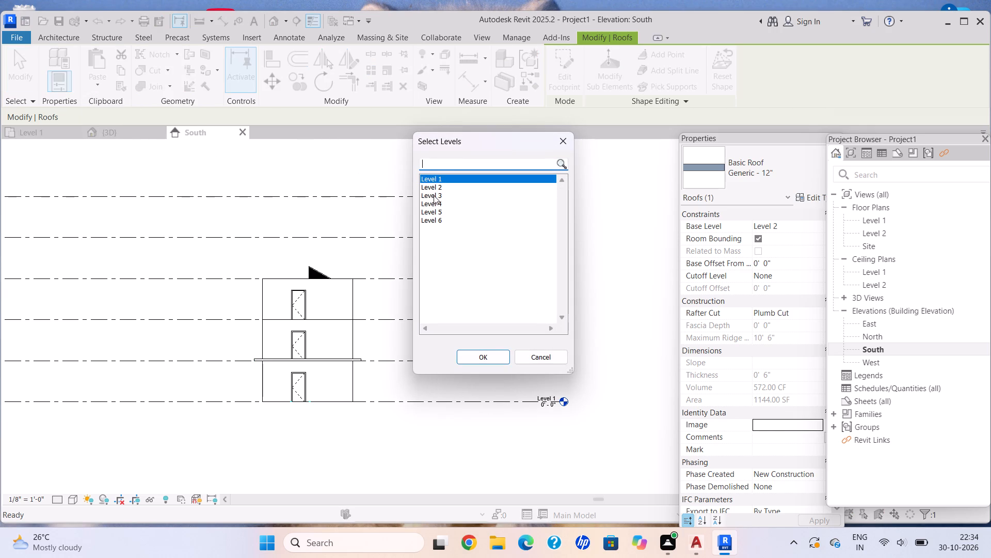
left_click_drag(439, 194, 445, 200)
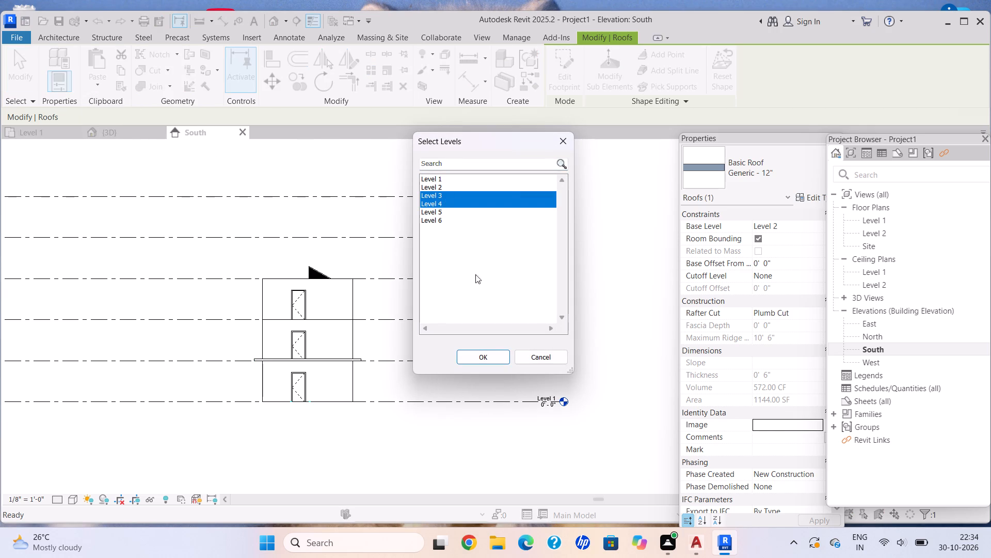
left_click(496, 360)
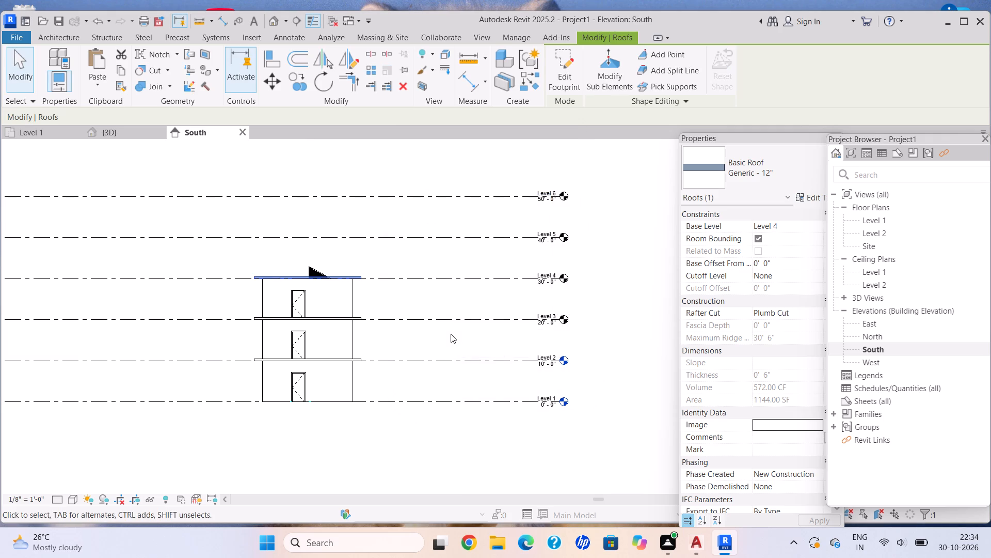
Examine the Level 1 floor plan and the stacked floors and roofs in the 3D view.
left_click(15, 131)
scroll(193, 229, "down", 6)
middle_click_drag(195, 230, 252, 268)
scroll(267, 278, "down", 1)
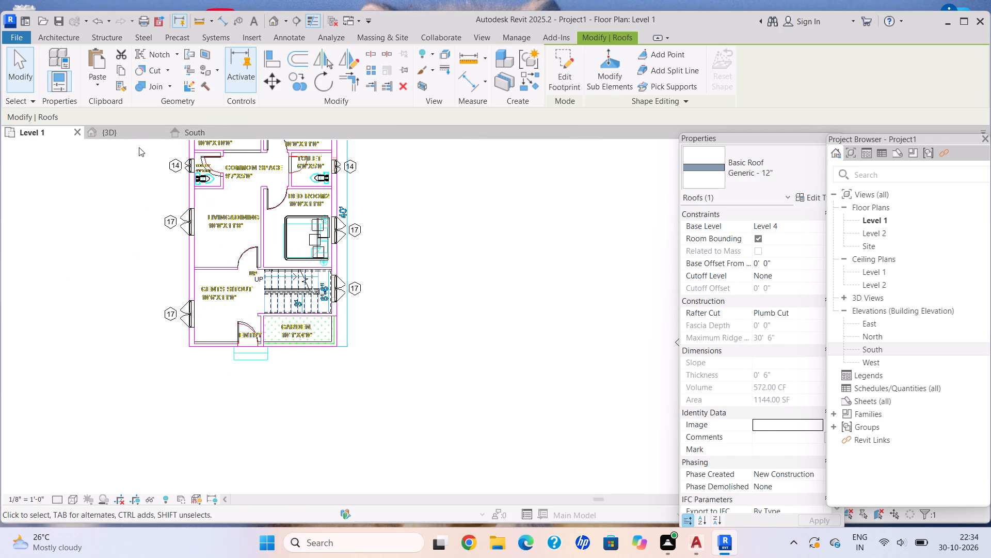
left_click(132, 133)
middle_click_drag(331, 218, 389, 327)
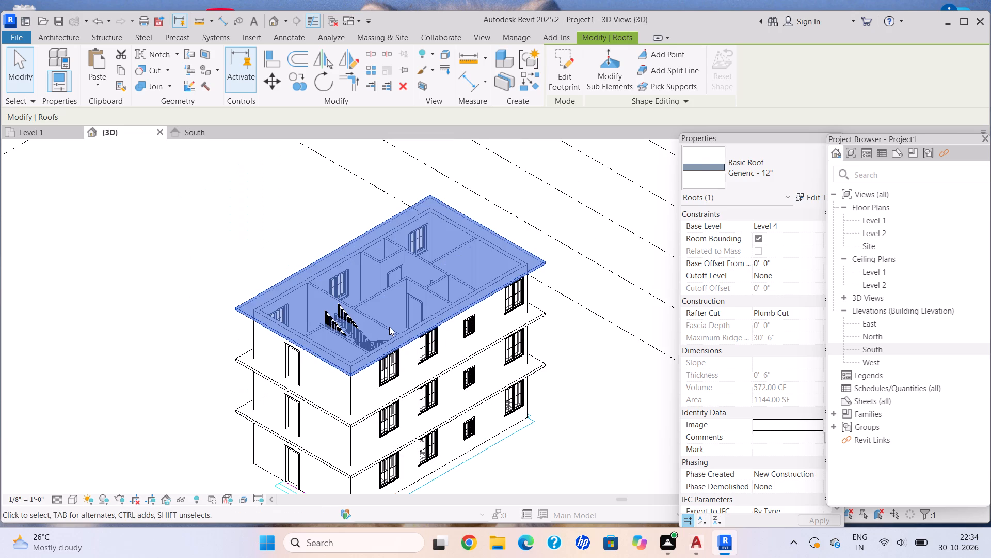
key("Escape")
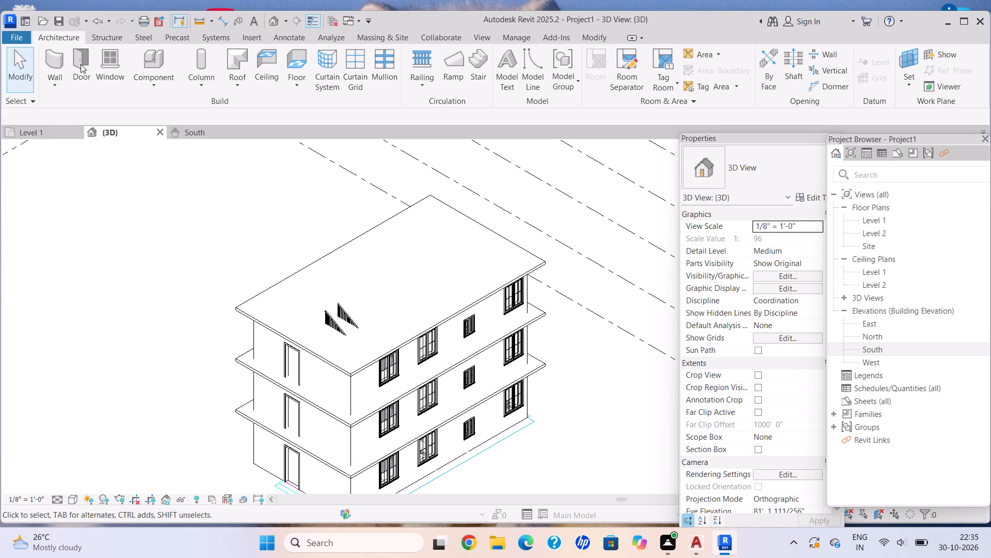
Start a toposolid sketch with a rectangular boundary and set the Grassland - 16" type's Grass, Gravel and Earth layers to 2" each.
left_click(403, 34)
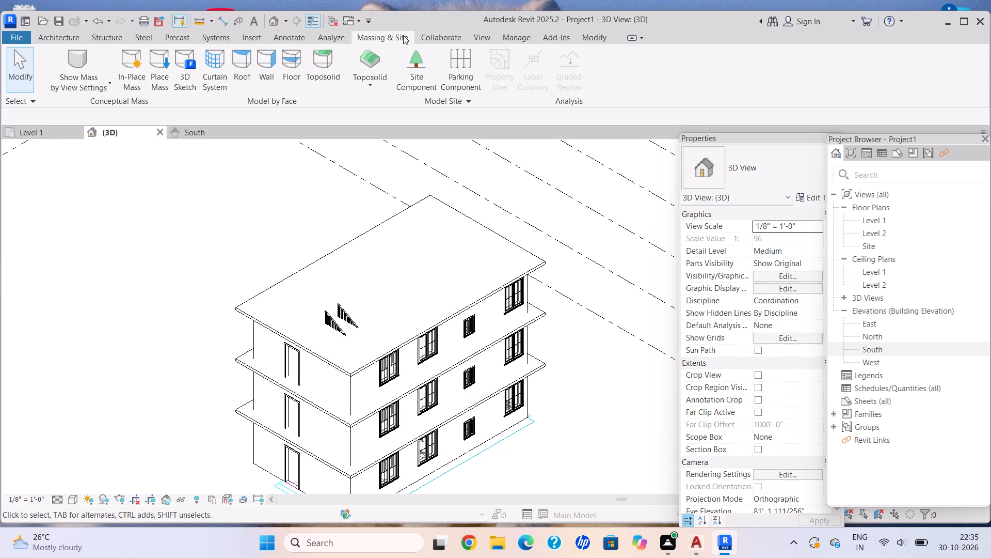
left_click(377, 86)
left_click(398, 112)
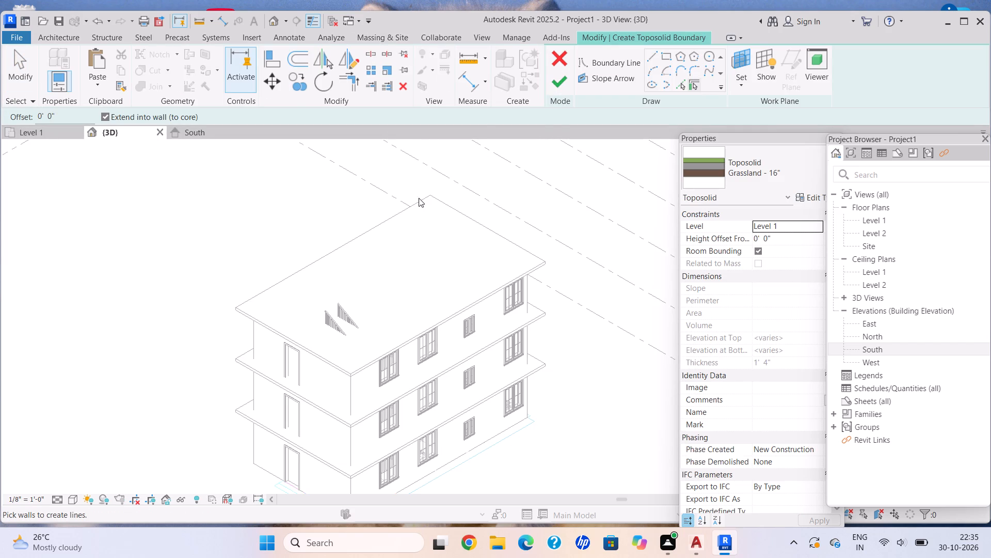
left_click(667, 56)
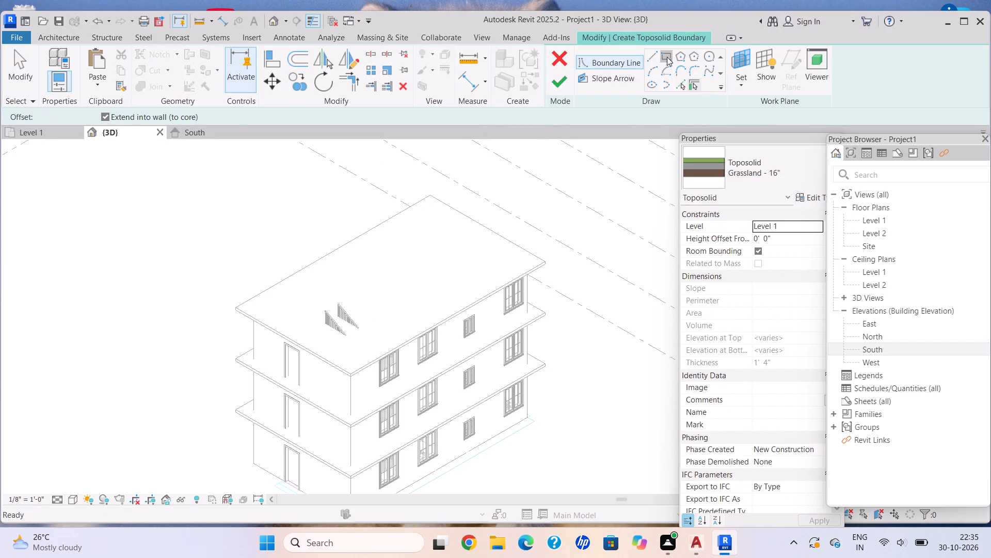
left_click(811, 196)
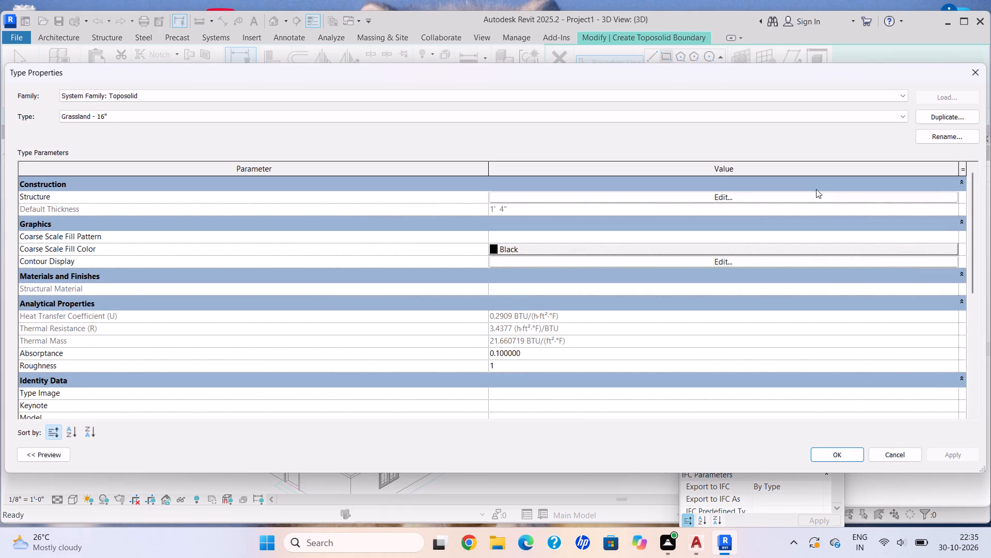
left_click(723, 193)
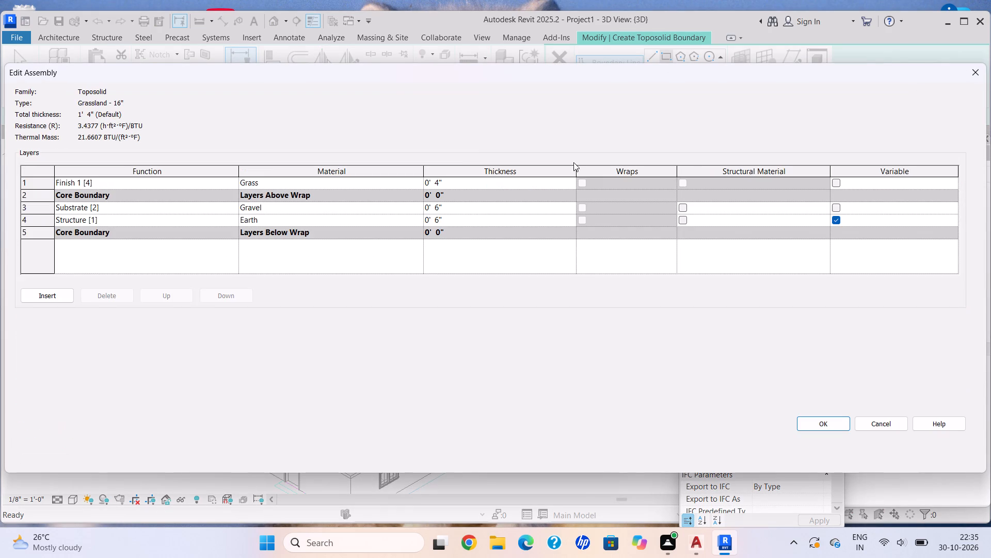
left_click(460, 179)
key("BackSpace")
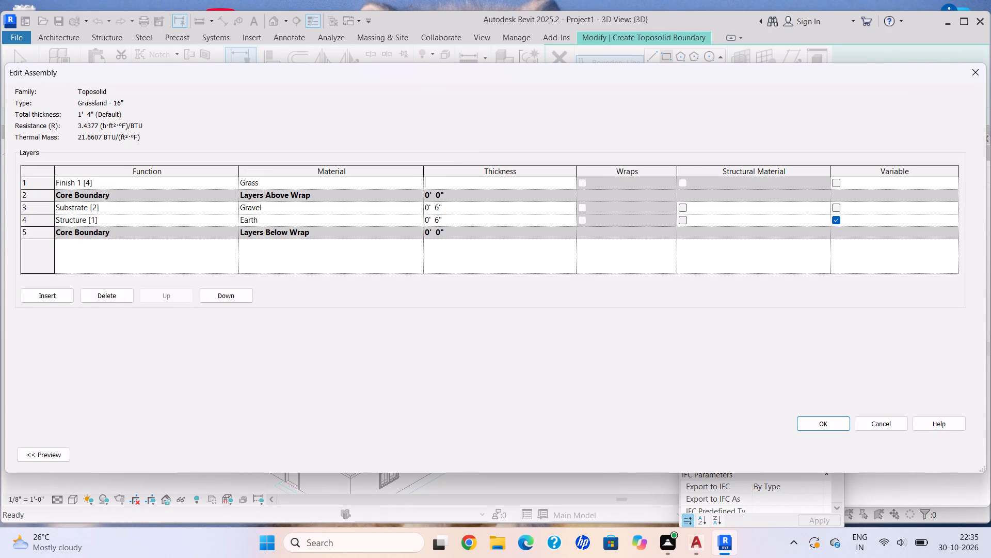
type("2\"")
key("Return")
left_click(466, 207)
key("BackSpace")
type("2\"")
key("Return")
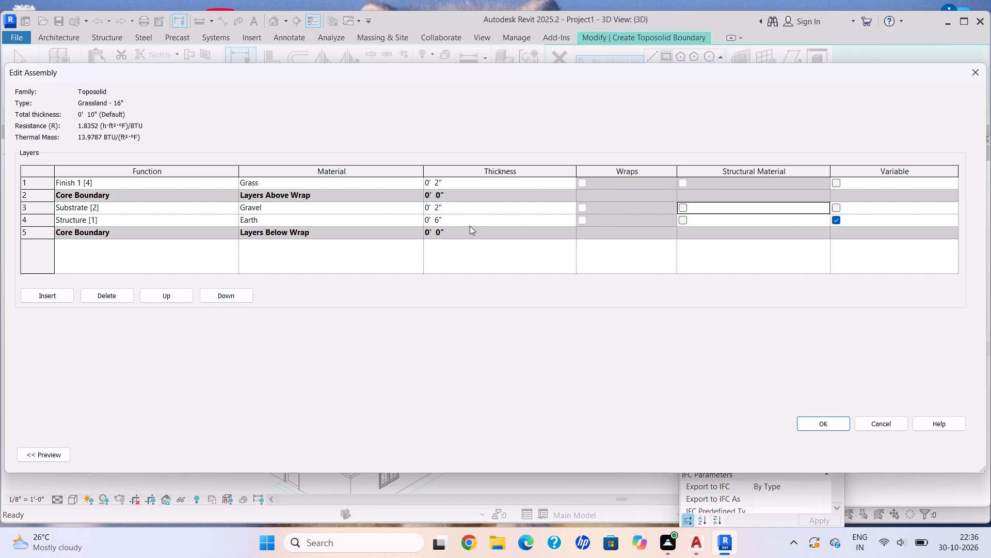
left_click(470, 218)
key("BackSpace")
type("2\"")
key("Return")
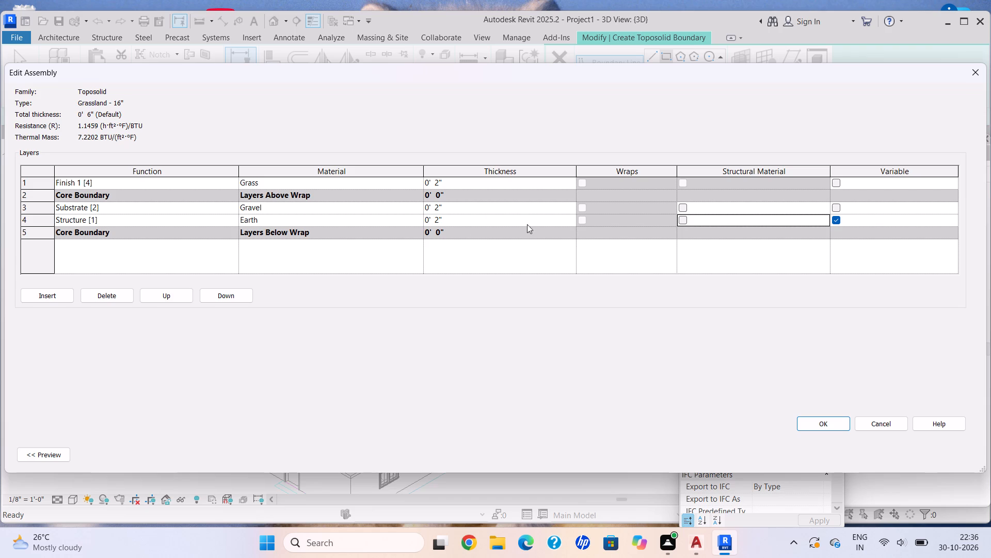
left_click(820, 423)
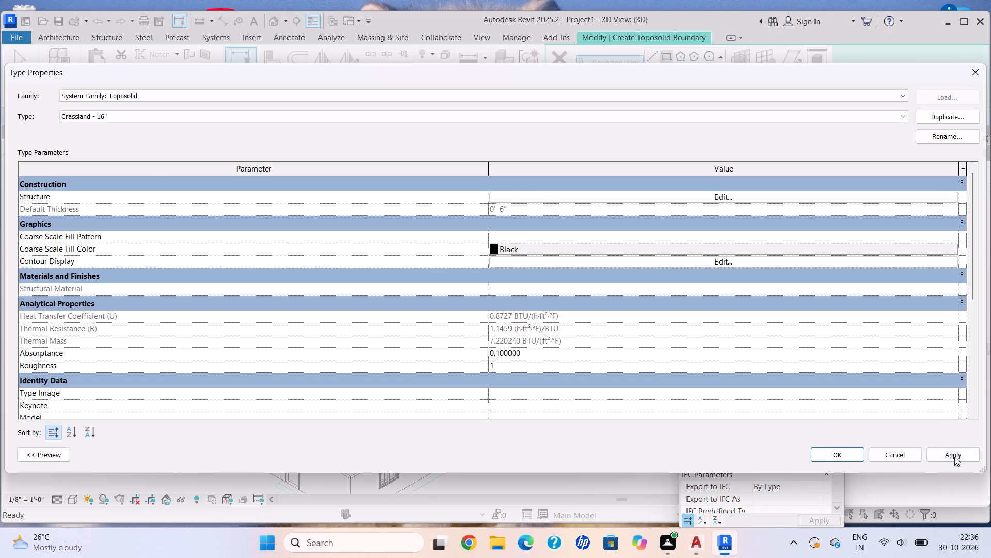
left_click(954, 455)
left_click(841, 458)
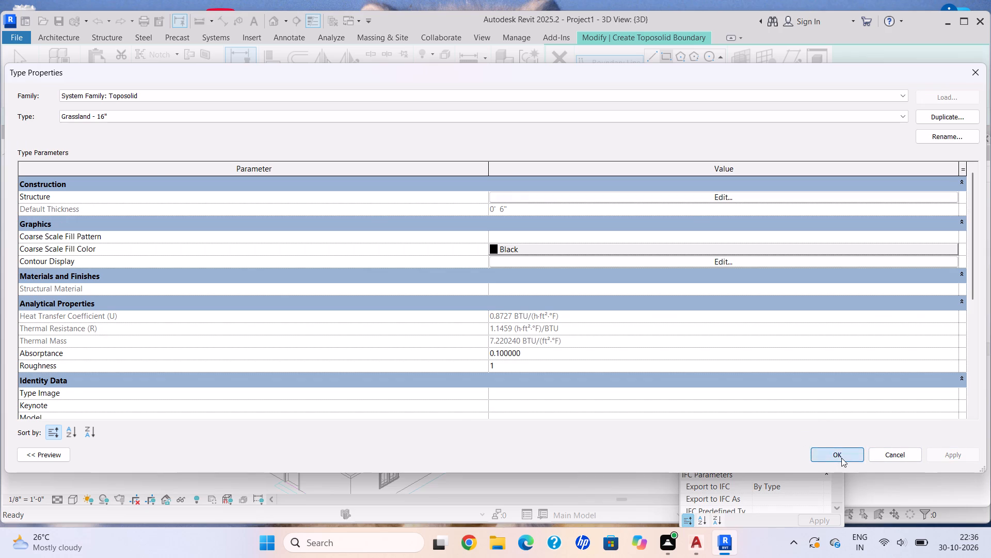
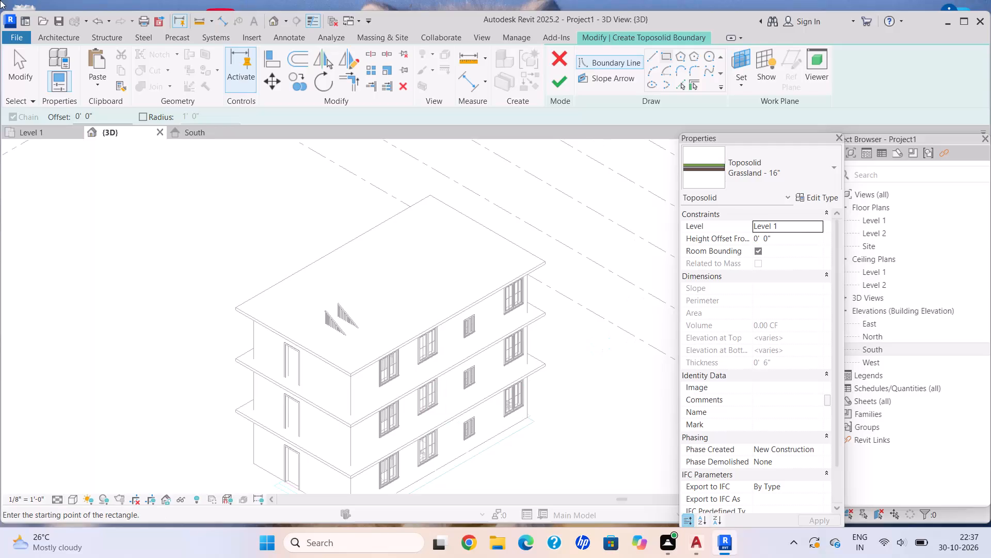
Sketch a rectangular boundary of about 12,288 SF around the house on the Level 1 plan and finish the toposolid.
left_click(39, 135)
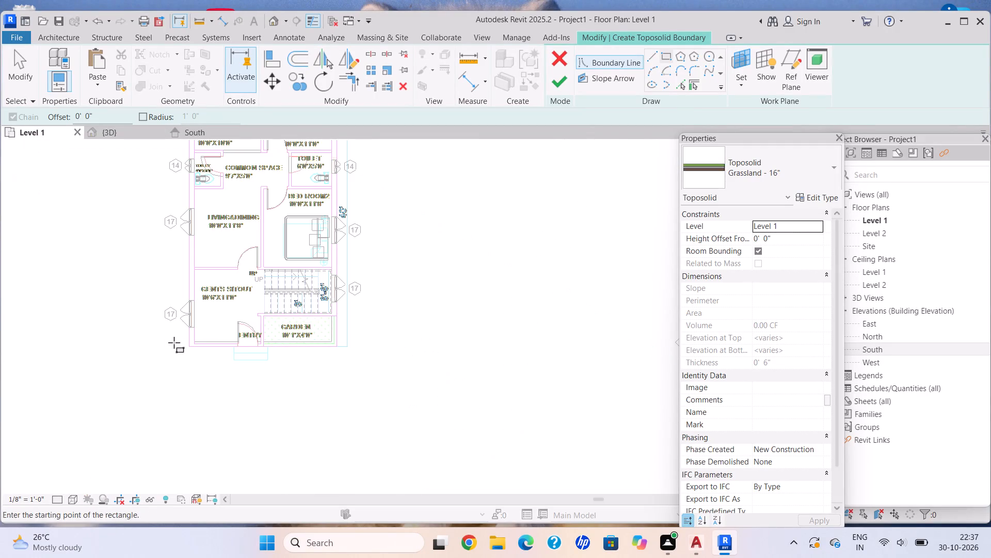
scroll(187, 346, "down", 7)
middle_click_drag(191, 316, 213, 345)
scroll(213, 345, "up", 1)
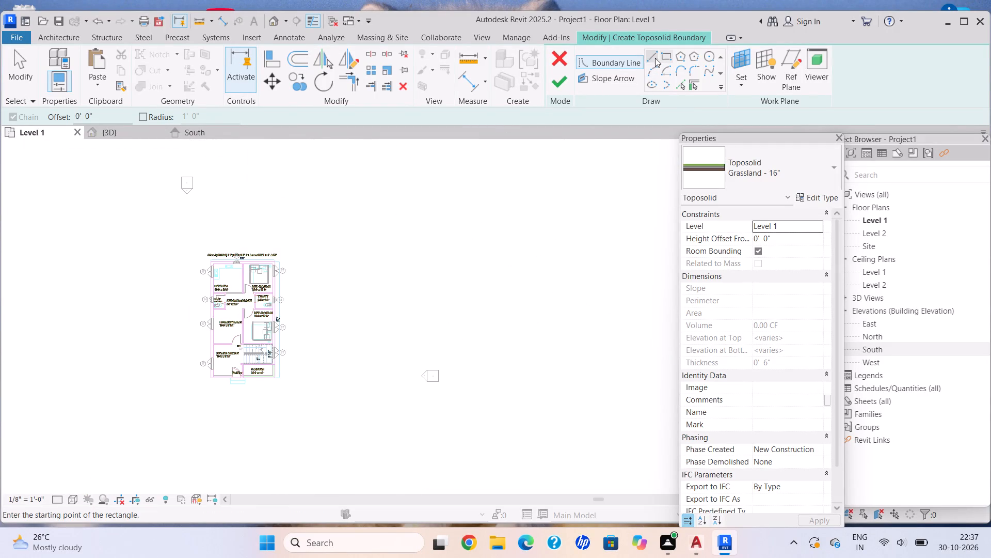
left_click(669, 50)
scroll(223, 233, "down", 2)
middle_click_drag(223, 234, 290, 233)
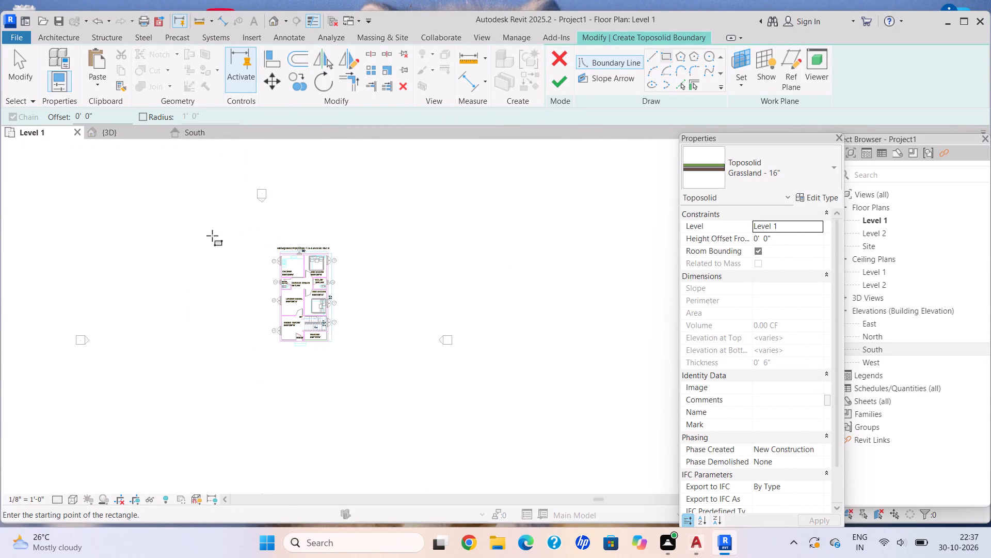
left_click(175, 221)
left_click(458, 428)
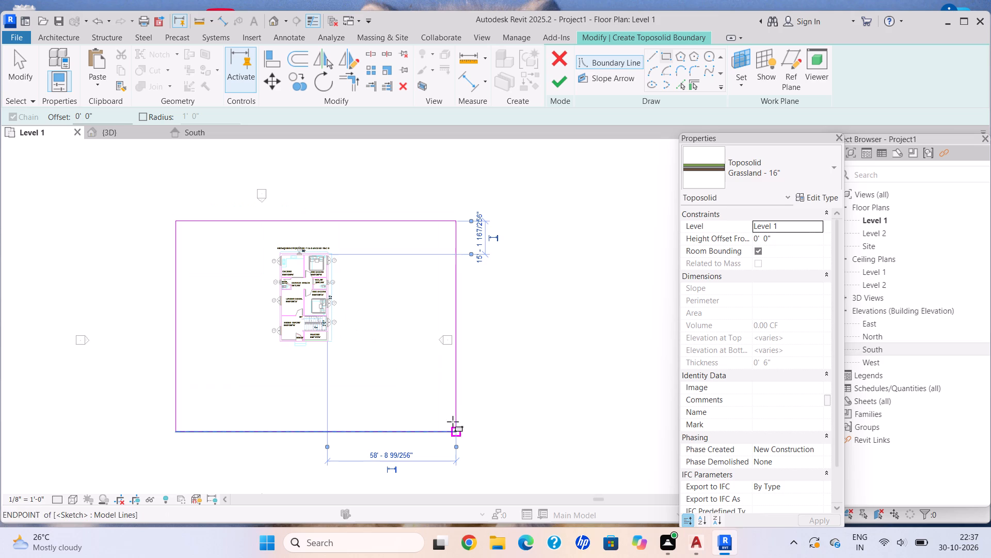
left_click(562, 85)
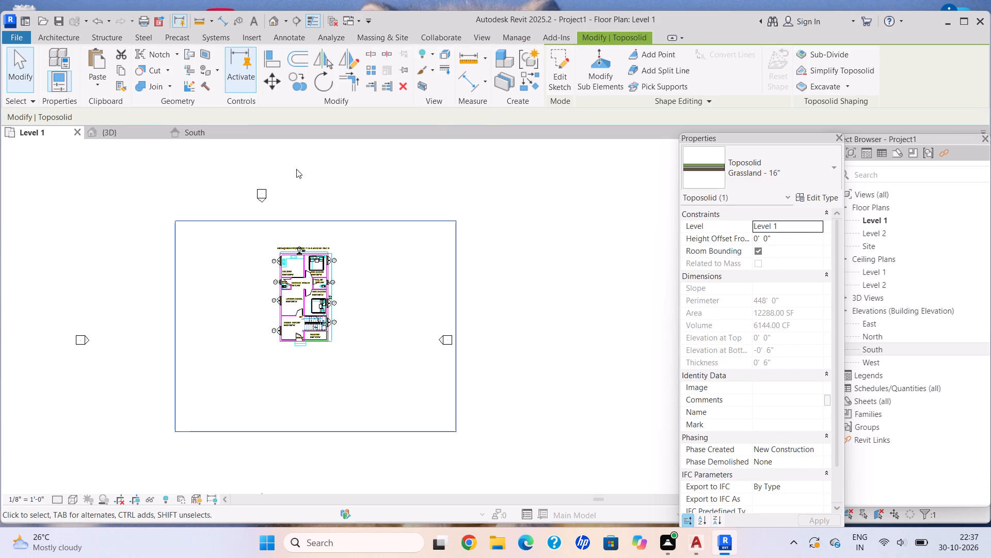
Examine the new toposolid around the house in the 3D view.
left_click(119, 135)
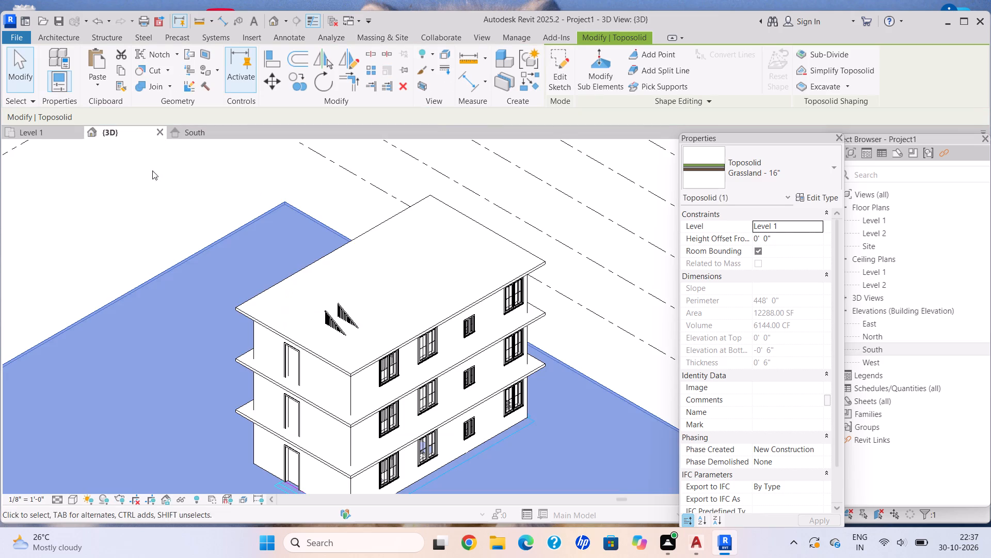
scroll(314, 258, "down", 2)
middle_click_drag(314, 258, 325, 209)
scroll(325, 211, "down", 3)
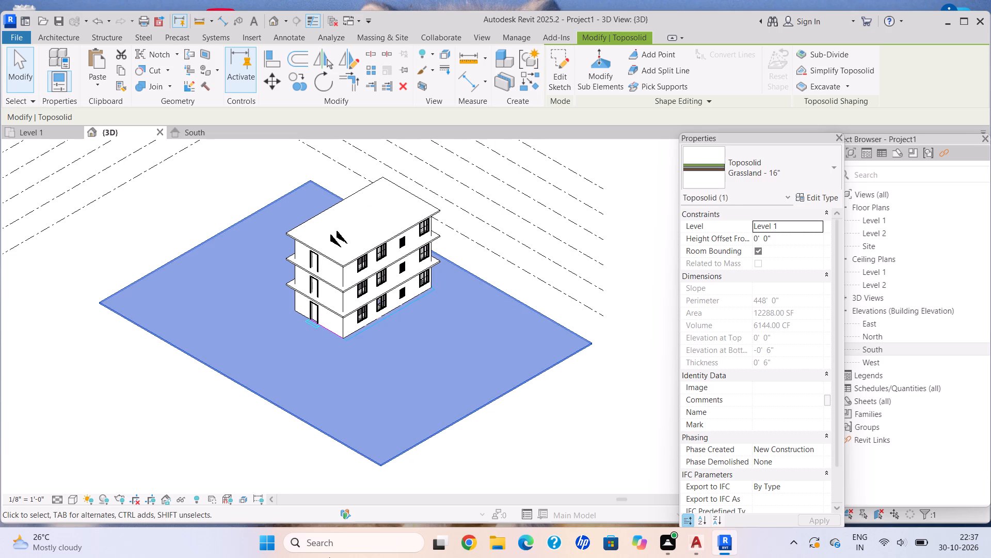
key("Escape")
scroll(361, 557, "down", 6)
middle_click_drag(349, 544, 374, 447)
scroll(374, 444, "down", 2)
middle_click_drag(374, 443, 387, 332)
scroll(414, 363, "up", 4)
key("Escape")
Switch the 3D view to a shaded display and set the toposolid's height offset from Level 1 to -3".
left_click(402, 411)
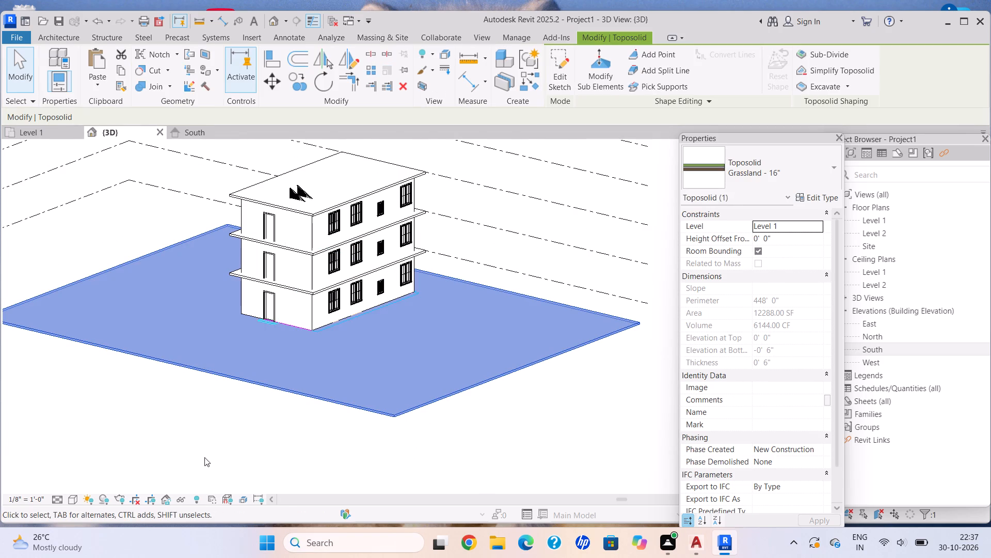
left_click(76, 499)
left_click(107, 450)
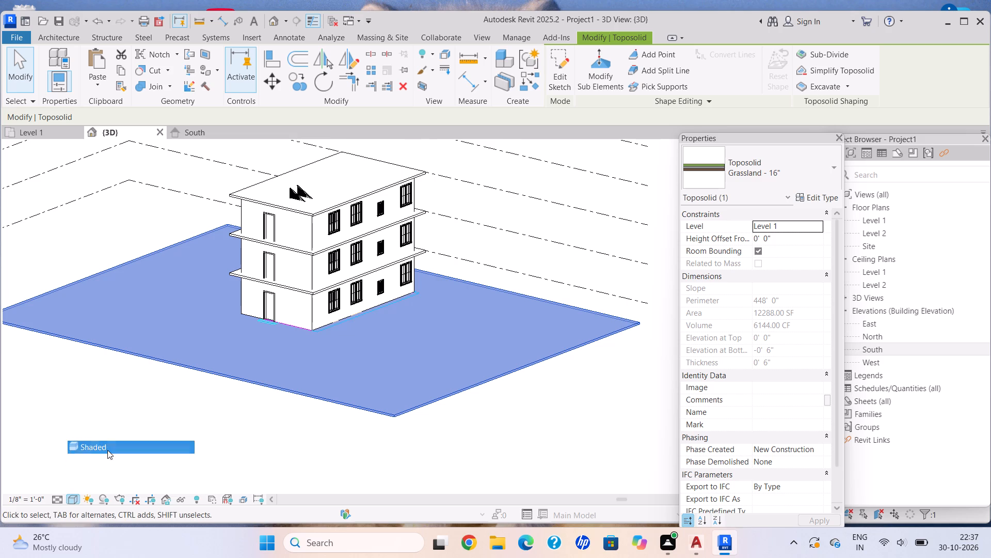
left_click(785, 244)
key("BackSpace")
type("-3")
key("shift+quotedbl")
key("Return")
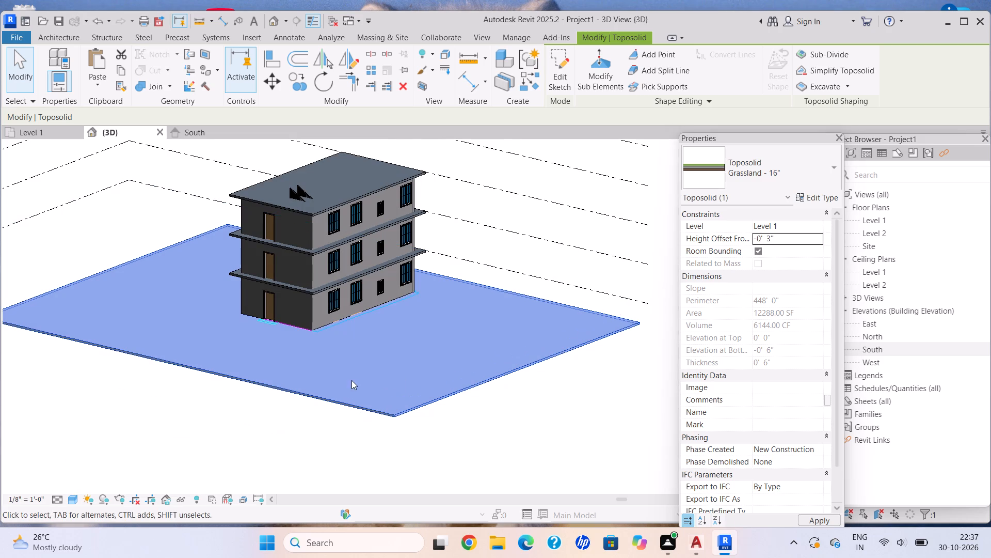
Examine the shaded house from several sides, checking where the ground-floor walls and entry meet the toposolid.
key("Escape")
scroll(281, 421, "down", 5)
middle_click_drag(243, 382, 243, 375, "shift")
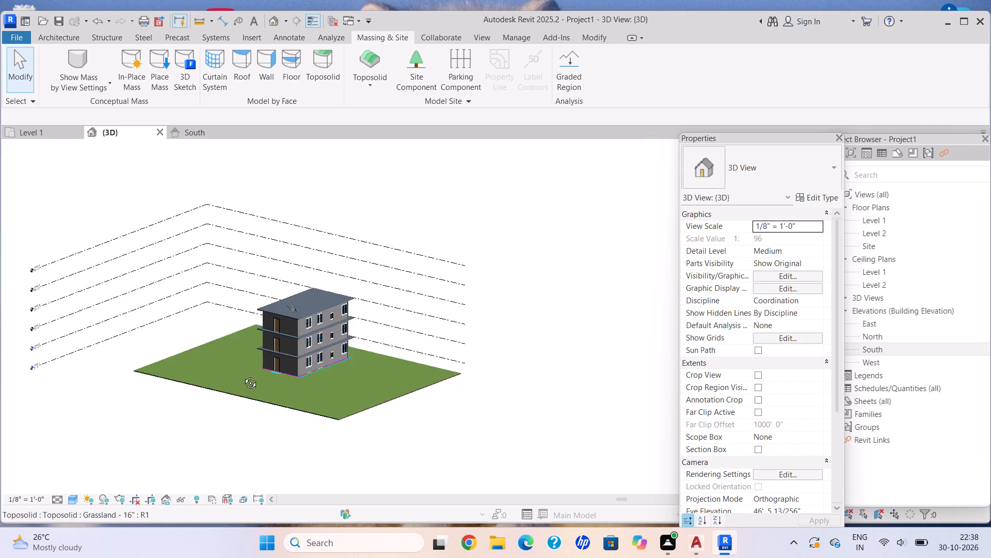
middle_click_drag(243, 375, 335, 388, "shift")
middle_click_drag(325, 369, 411, 400)
middle_click(414, 401)
middle_click_drag(395, 397, 387, 397, "shift")
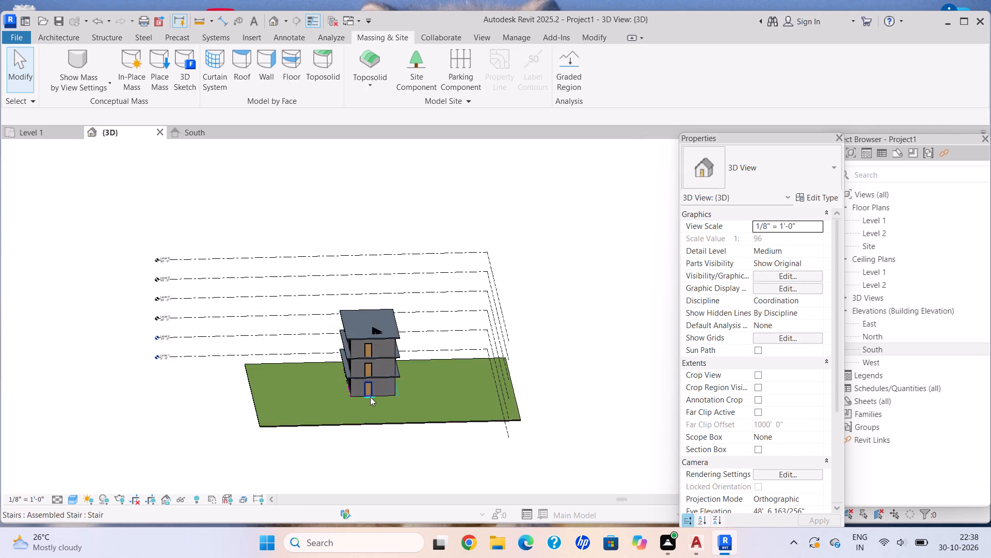
scroll(370, 397, "up", 6)
scroll(468, 379, "up", 4)
scroll(384, 400, "up", 5)
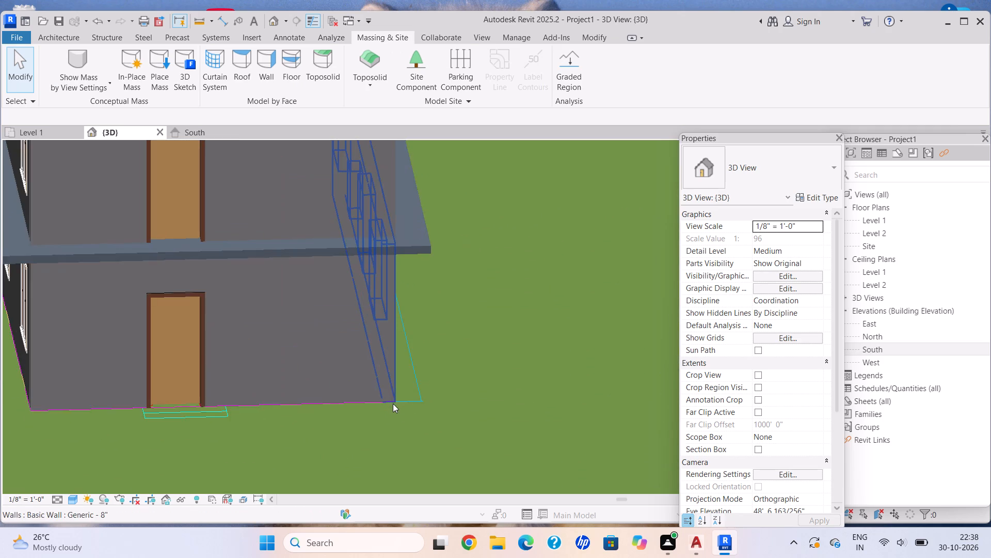
scroll(401, 413, "down", 10)
middle_click_drag(384, 414, 358, 405, "shift")
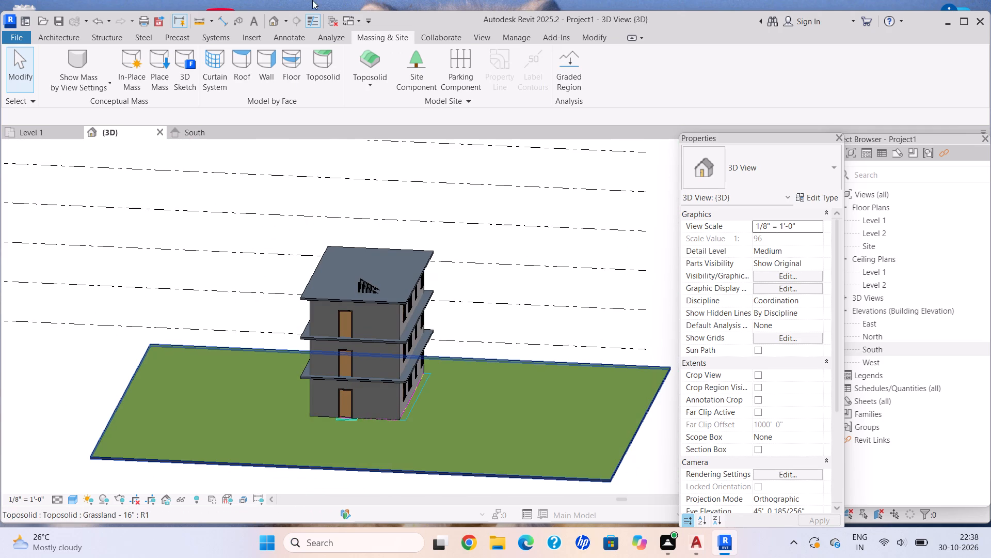
Return to the Level 1 floor plan and bring up the architectural modelling tools.
left_click(55, 133)
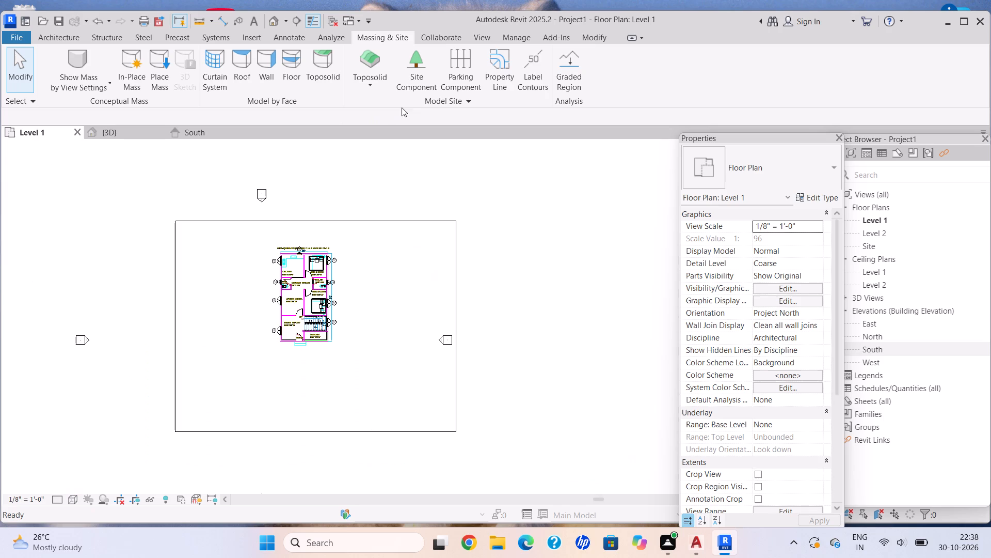
left_click(45, 35)
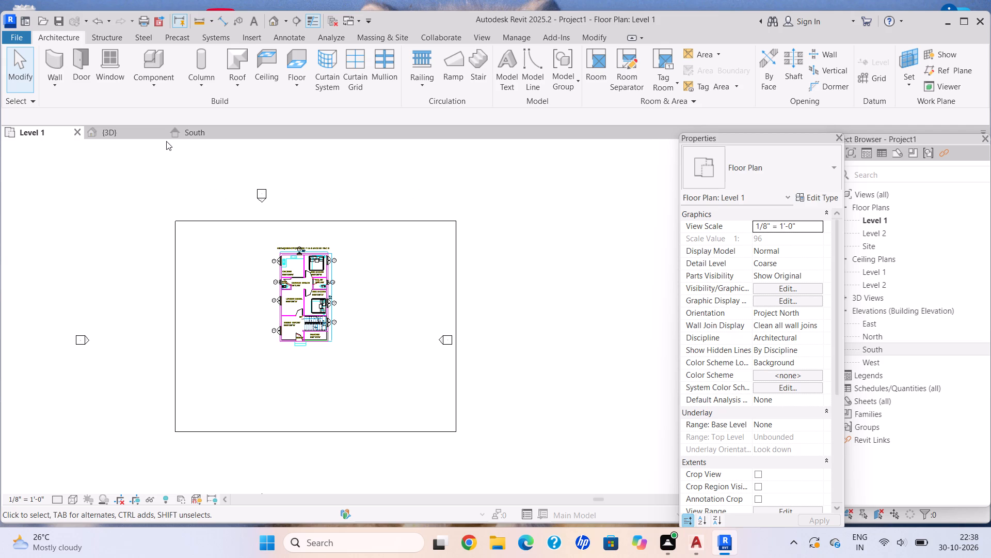
left_click(66, 36)
left_click(58, 39)
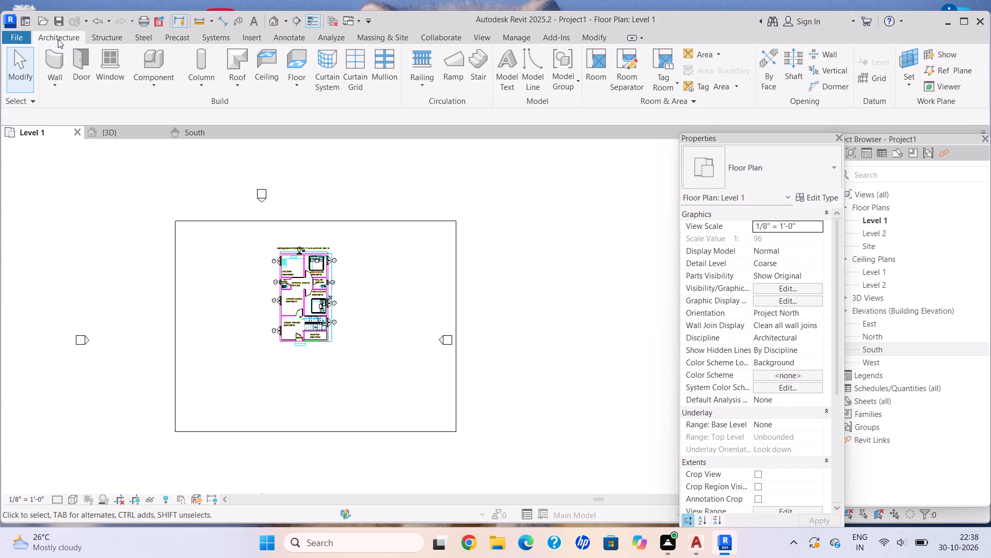
left_click(58, 39)
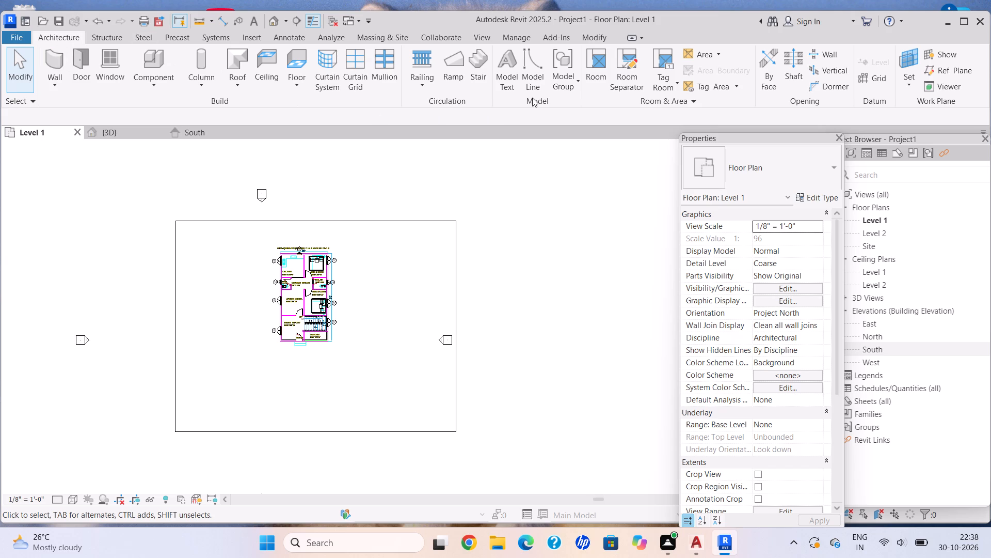
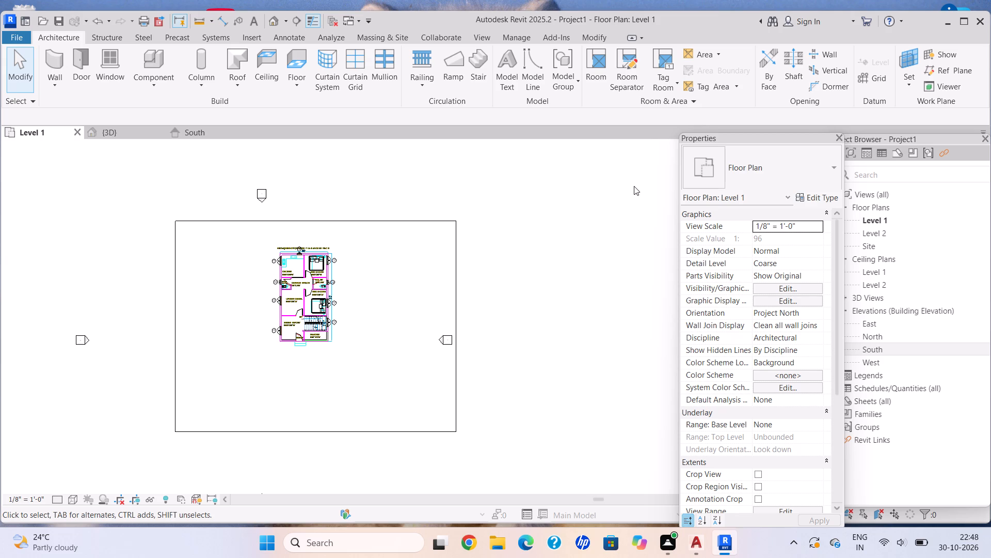
Nudge the Living & Dining exterior-wall casement window slightly toward the toilet to align its edge with the linked DWG line.
scroll(532, 158, "up", 2)
scroll(129, 306, "up", 6)
scroll(374, 371, "up", 3)
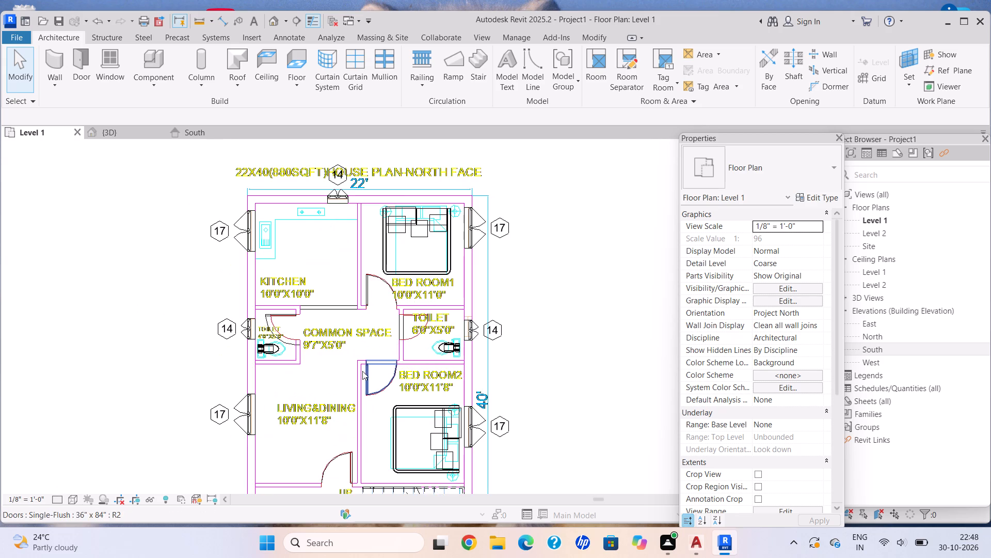
scroll(275, 355, "up", 5)
scroll(220, 413, "up", 7)
middle_click_drag(215, 404, 235, 278)
scroll(232, 282, "up", 1)
scroll(278, 352, "up", 4)
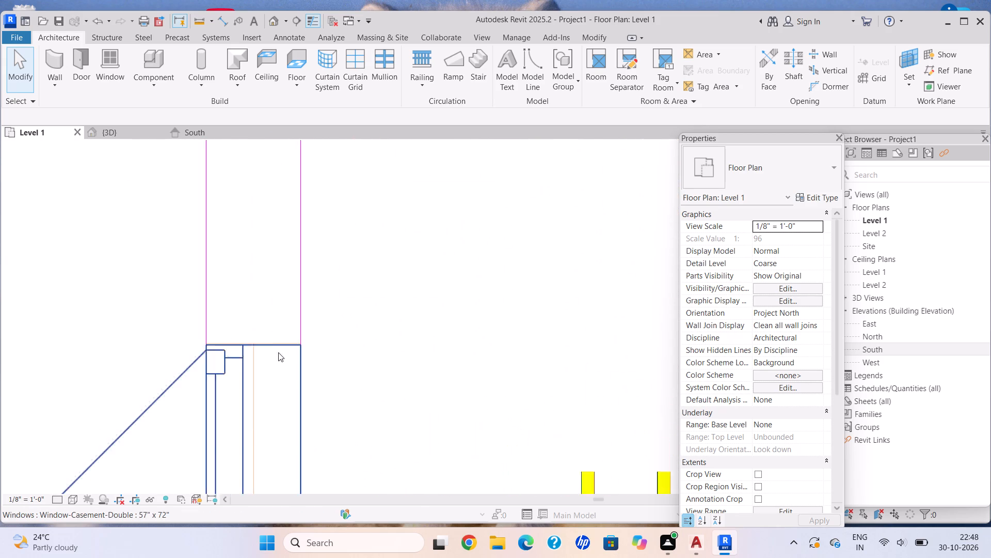
scroll(278, 352, "up", 15)
left_click(286, 320)
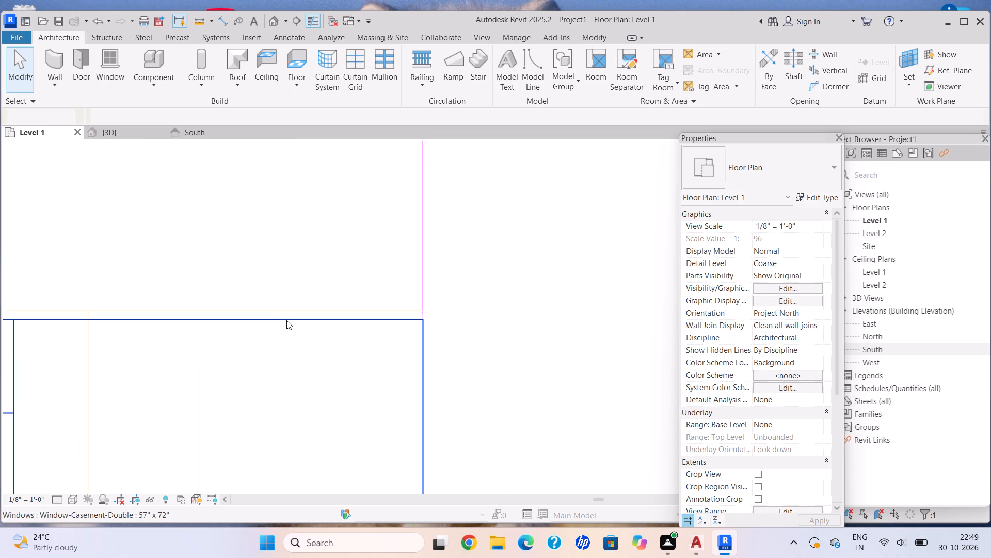
key("Up")
key("Up")
key("Up")
key("Up")
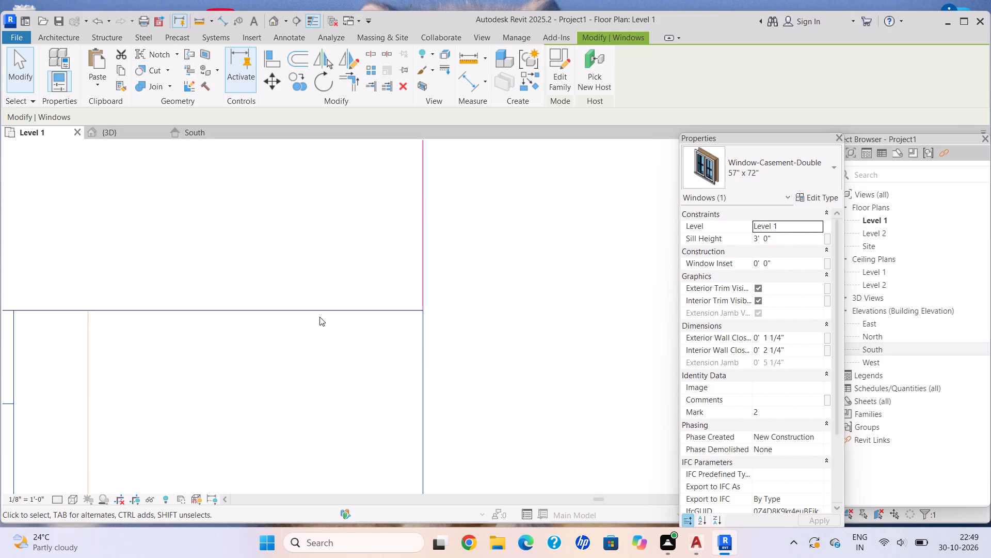
Nudge the king-size bed in Bed Room 2 slightly away from the staircase wall, toward its outline in the linked DWG.
scroll(262, 318, "down", 20)
scroll(262, 318, "down", 2)
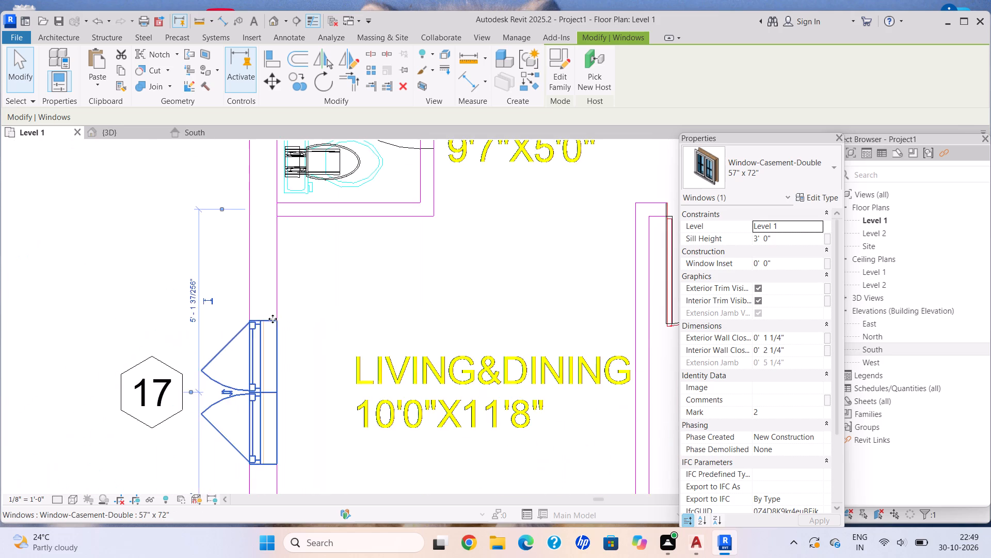
scroll(273, 319, "down", 6)
middle_click_drag(284, 309, 237, 349)
scroll(268, 324, "down", 1)
scroll(541, 469, "up", 5)
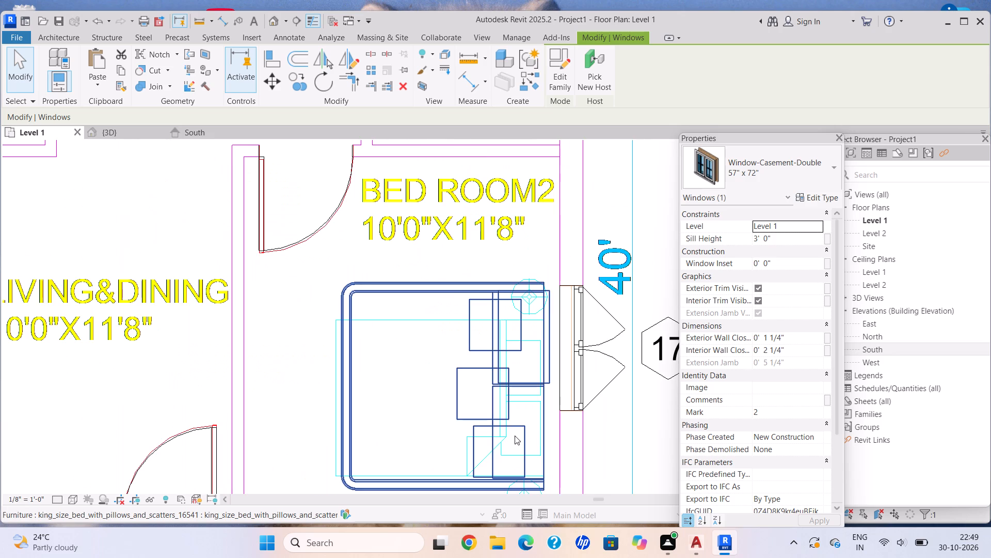
scroll(515, 436, "up", 2)
scroll(514, 435, "down", 3)
middle_click_drag(500, 414, 473, 319)
scroll(460, 414, "up", 3)
left_click(455, 374)
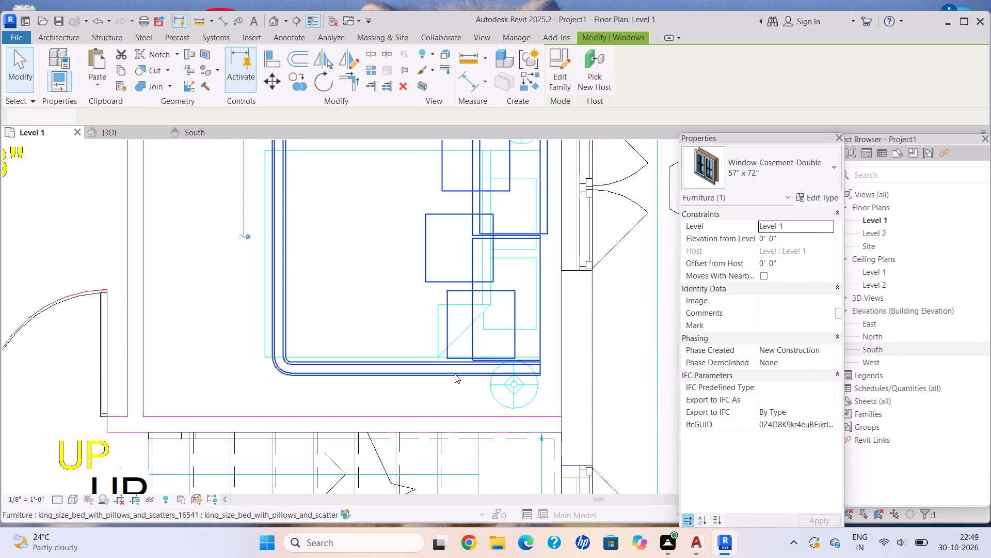
key("Up")
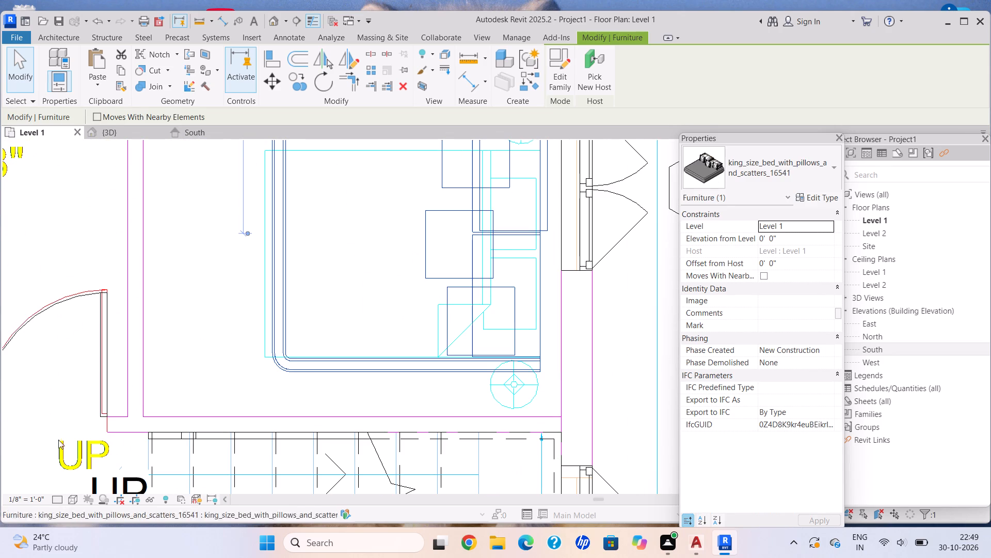
Return to the 3D view to examine the whole house on its toposolid.
left_click(118, 132)
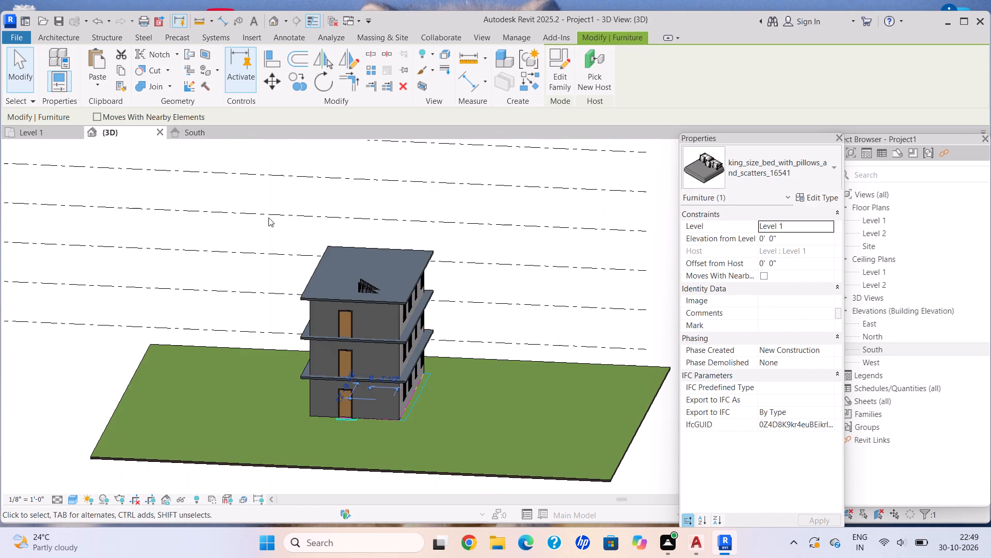
middle_click_drag(462, 332, 462, 318)
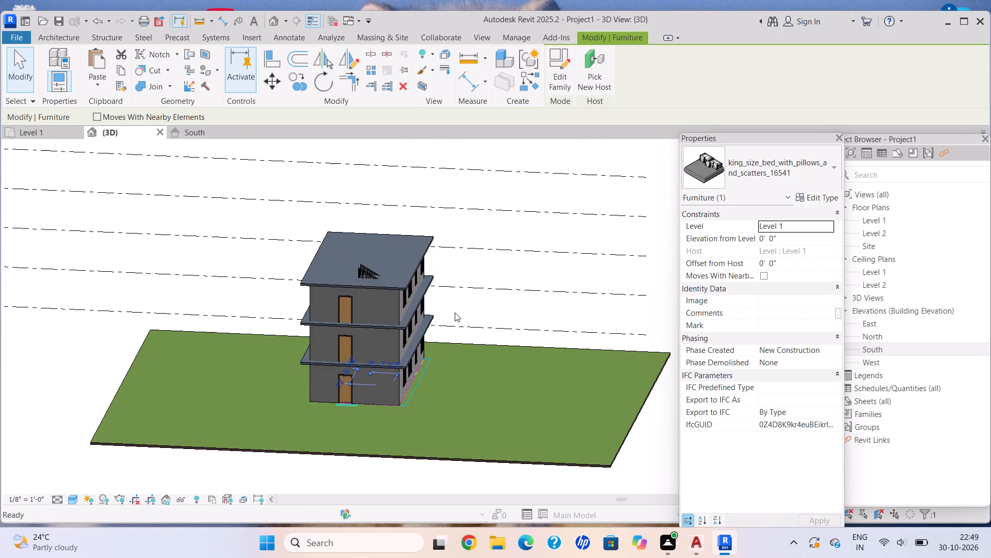
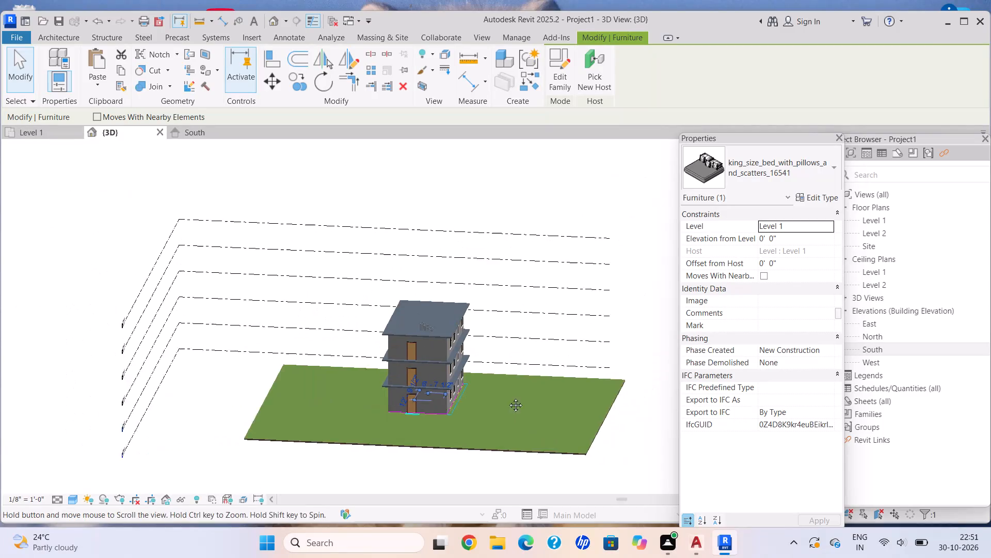
Start an in-place model component in the Generic Models category, dismissing the save reminder without saving the project.
left_click(63, 38)
left_click(152, 86)
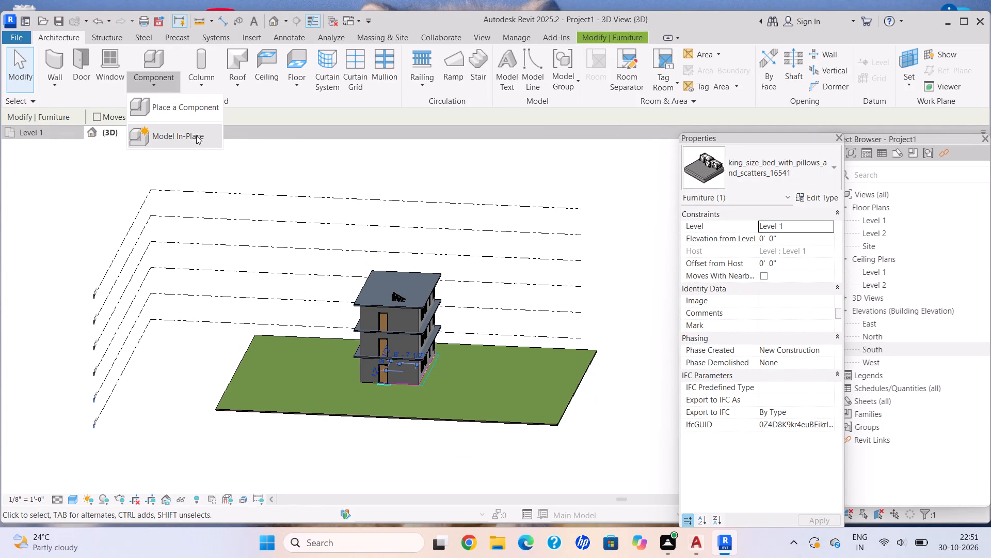
left_click(195, 131)
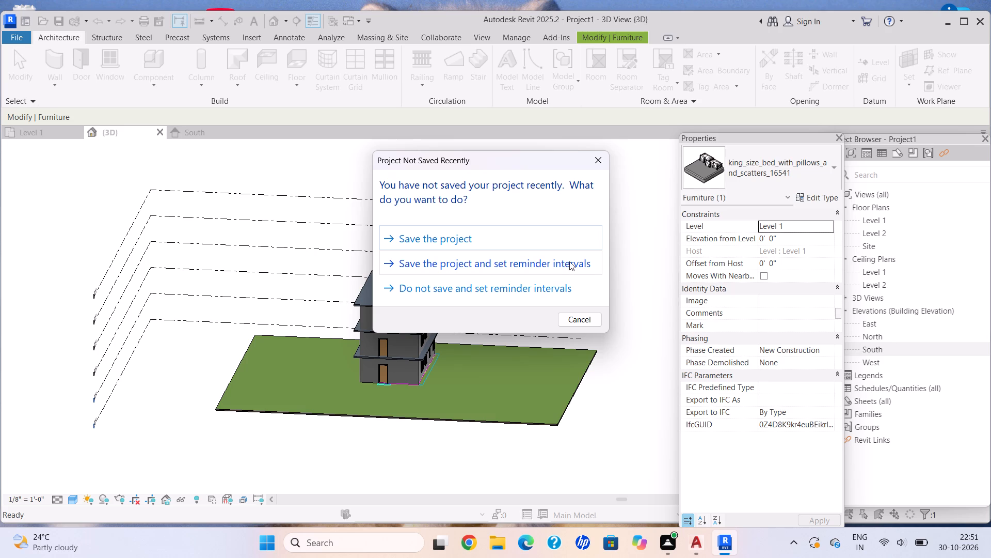
left_click(608, 160)
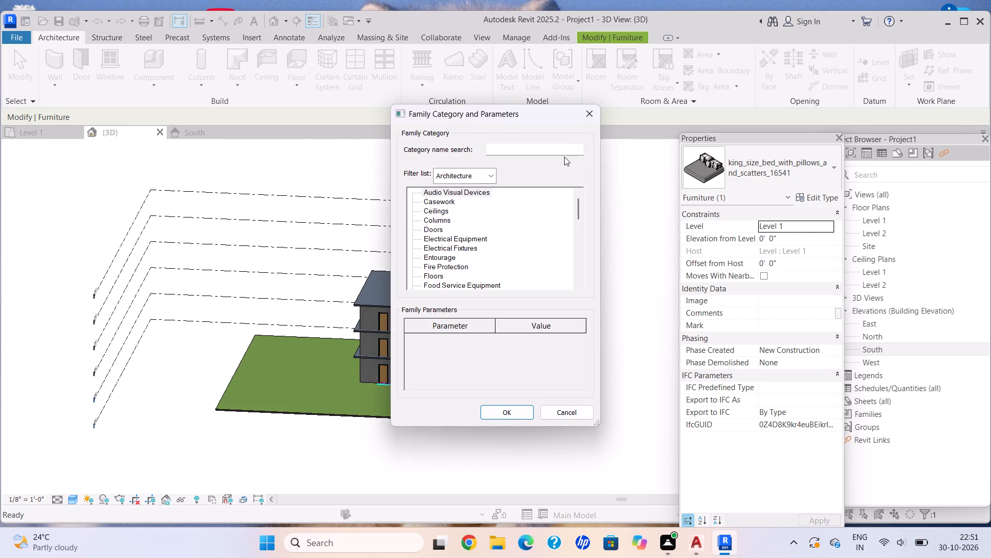
scroll(502, 260, "down", 5)
left_click(472, 262)
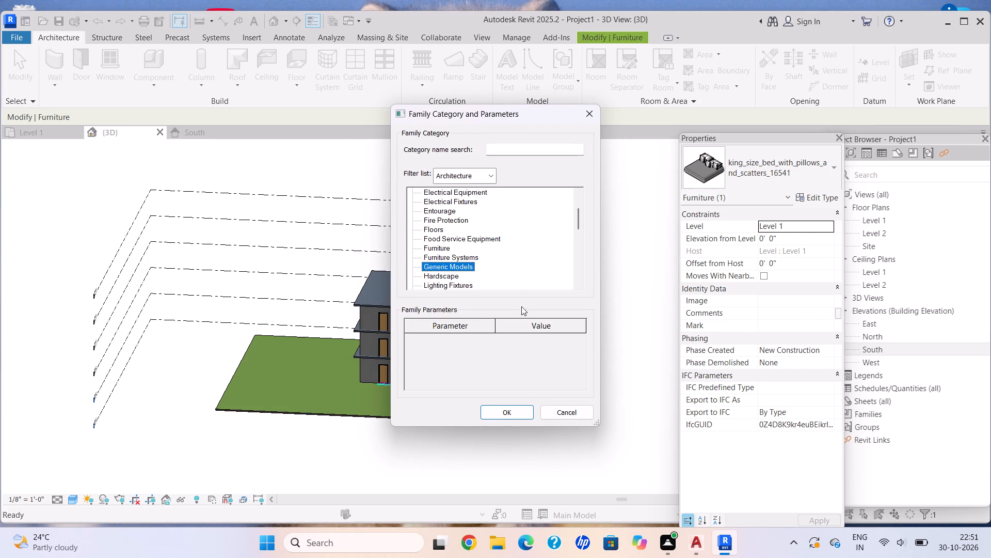
left_click(525, 411)
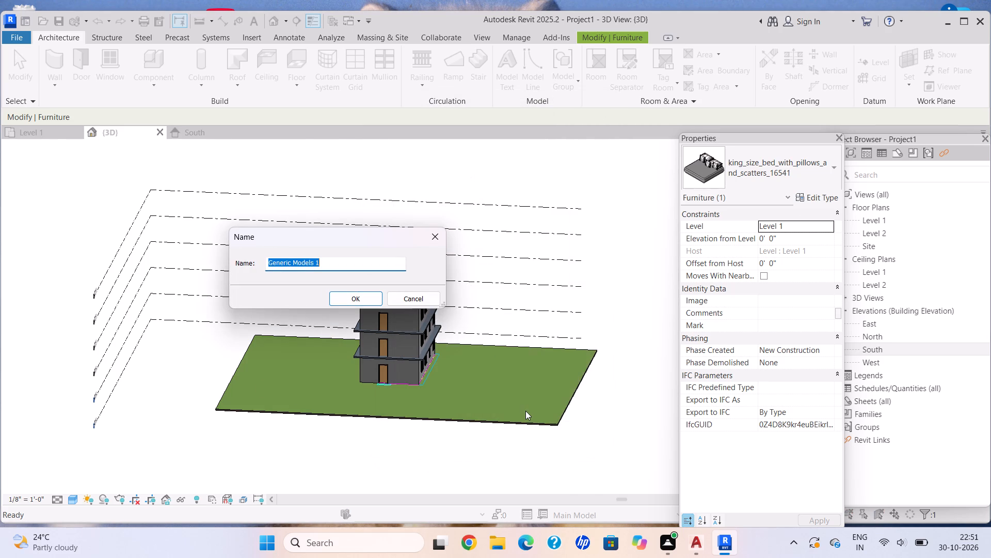
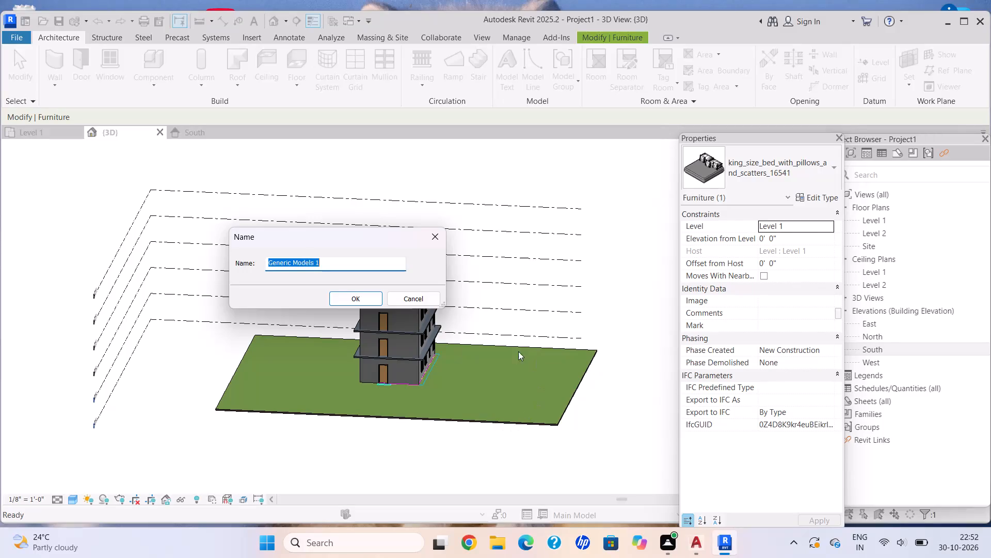
Accept the name Generic Models 1 and start an extrusion with the toposolid's top face picked as its work plane.
left_click(345, 299)
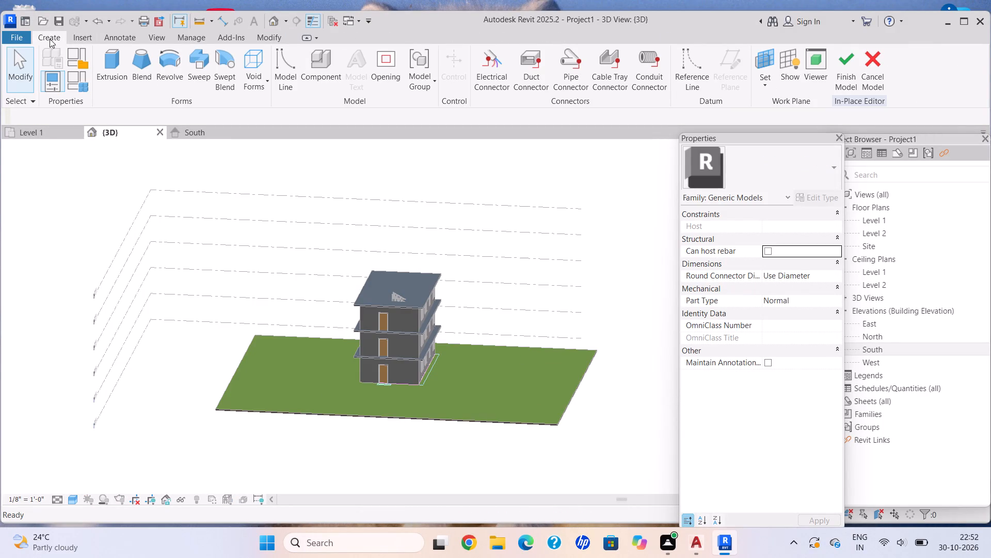
left_click(49, 37)
left_click(113, 80)
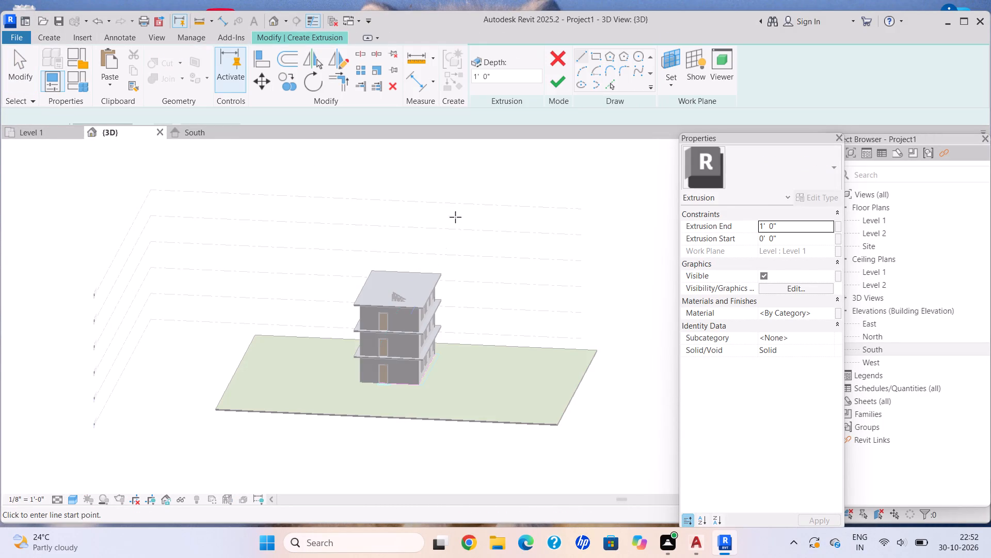
left_click(666, 83)
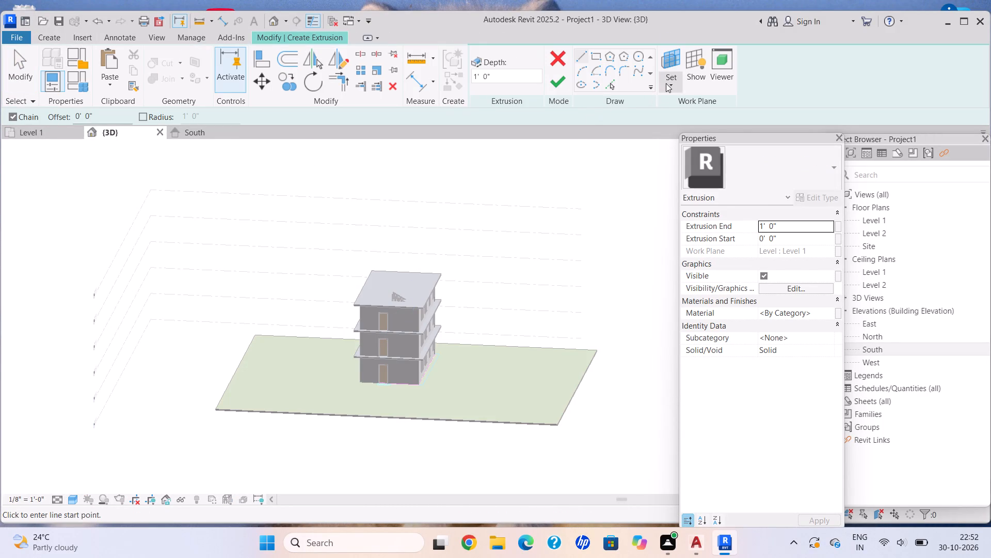
left_click(695, 132)
scroll(538, 440, "up", 3)
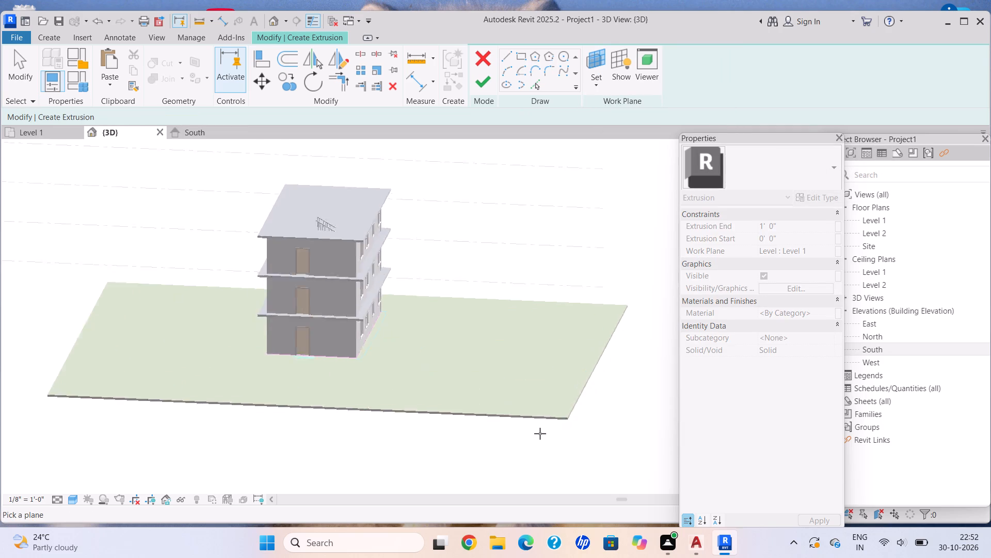
scroll(540, 433, "up", 3)
scroll(597, 414, "up", 5)
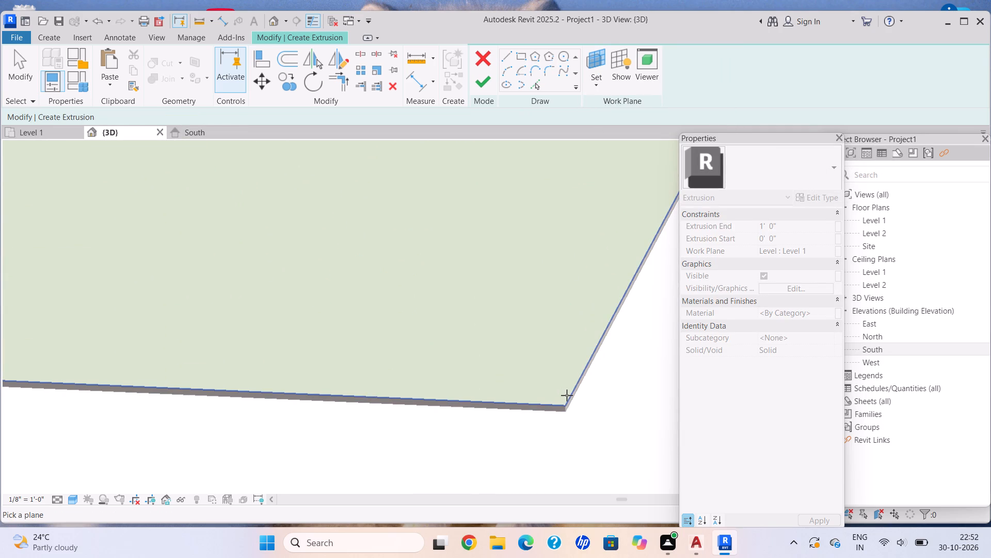
left_click(567, 395)
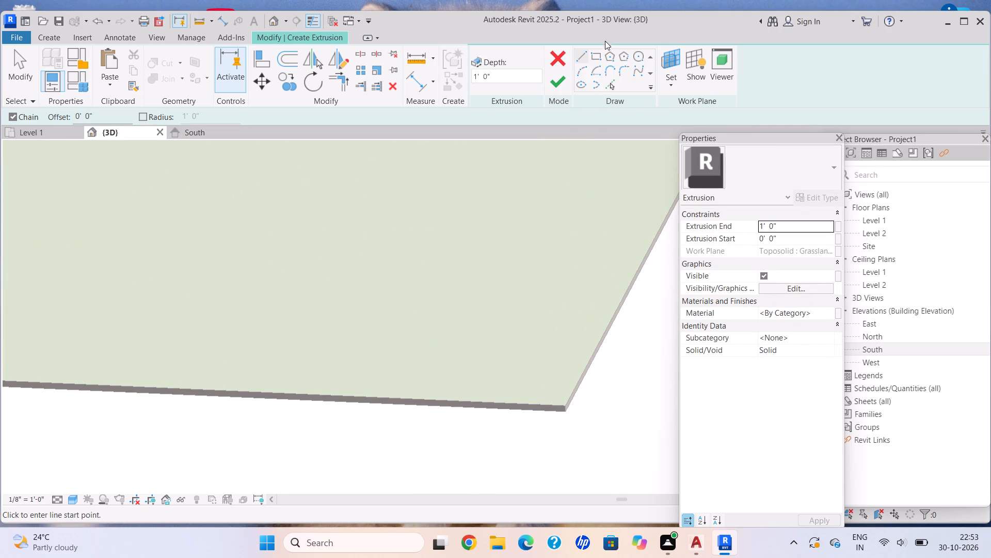
Sketch a rectangle about 30' wide from the toposolid's front corner beside the house to its back edge, and extrude it 1' 0".
left_click(593, 54)
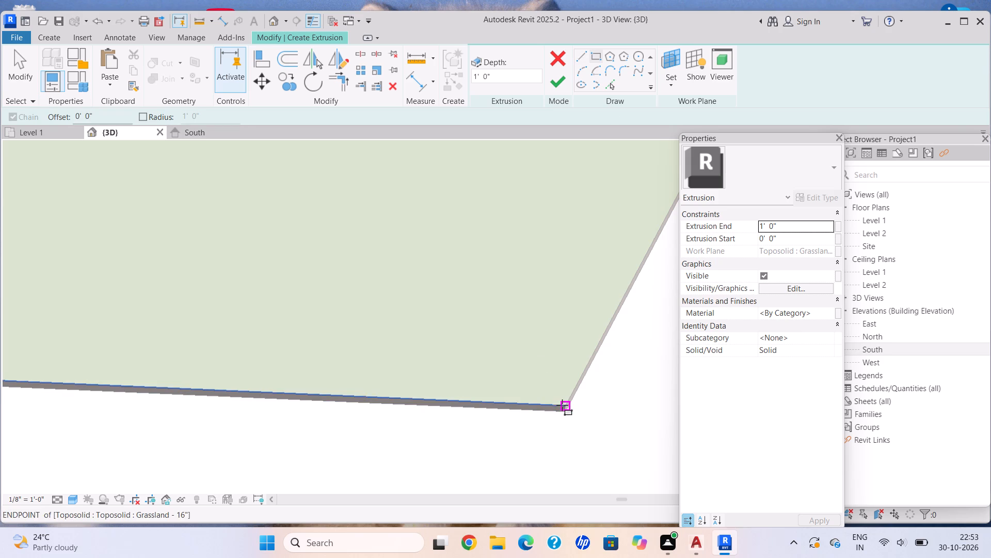
left_click(562, 405)
middle_click_drag(511, 311, 521, 432)
scroll(521, 430, "down", 5)
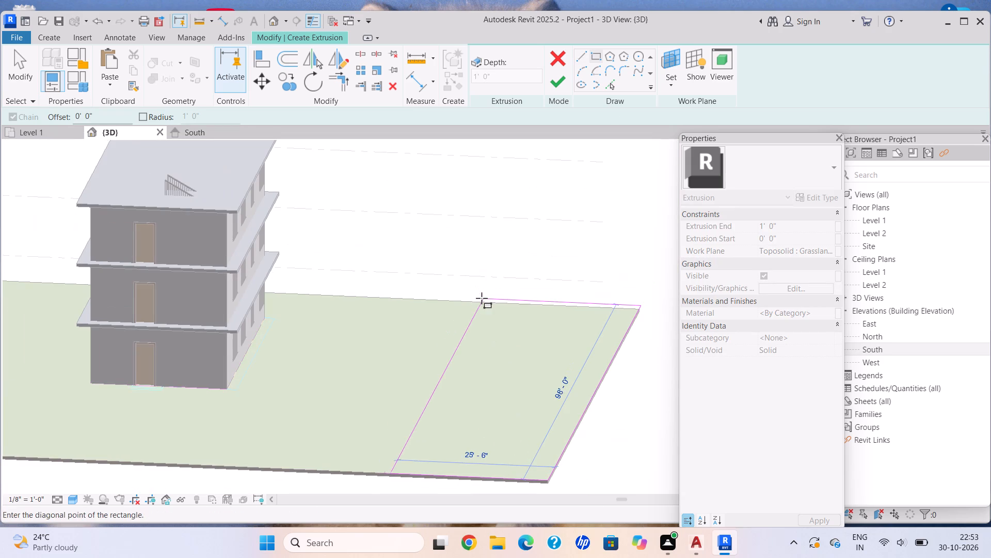
left_click(451, 300)
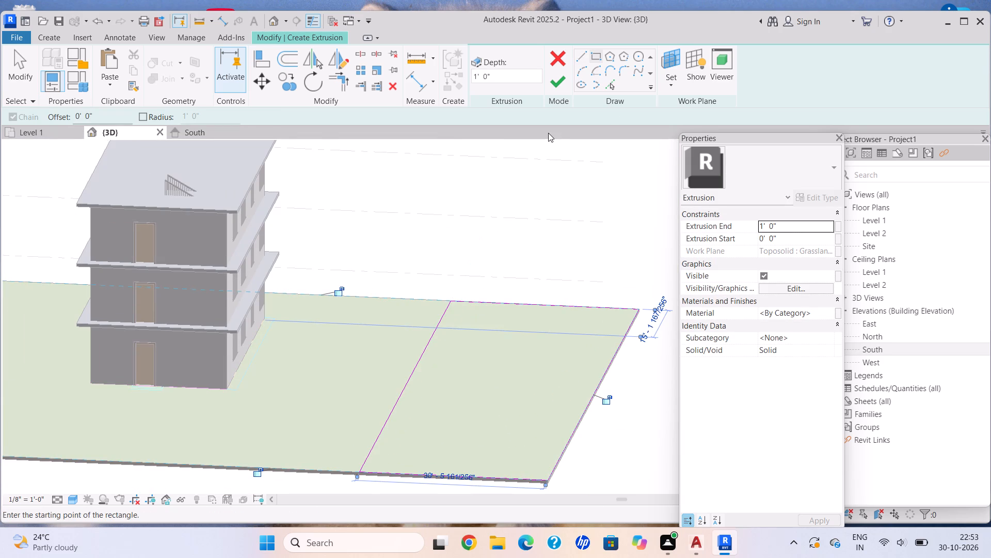
left_click(553, 78)
scroll(522, 321, "down", 2)
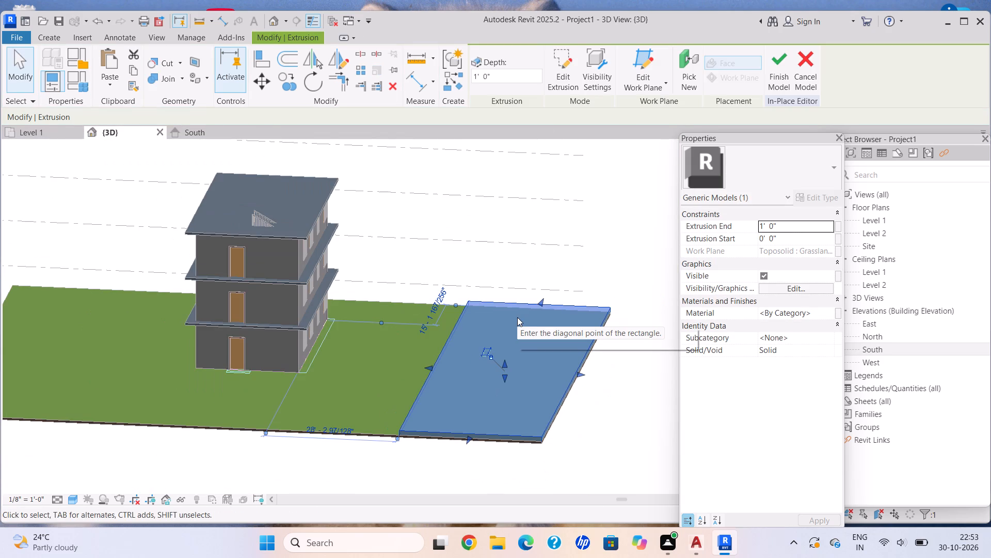
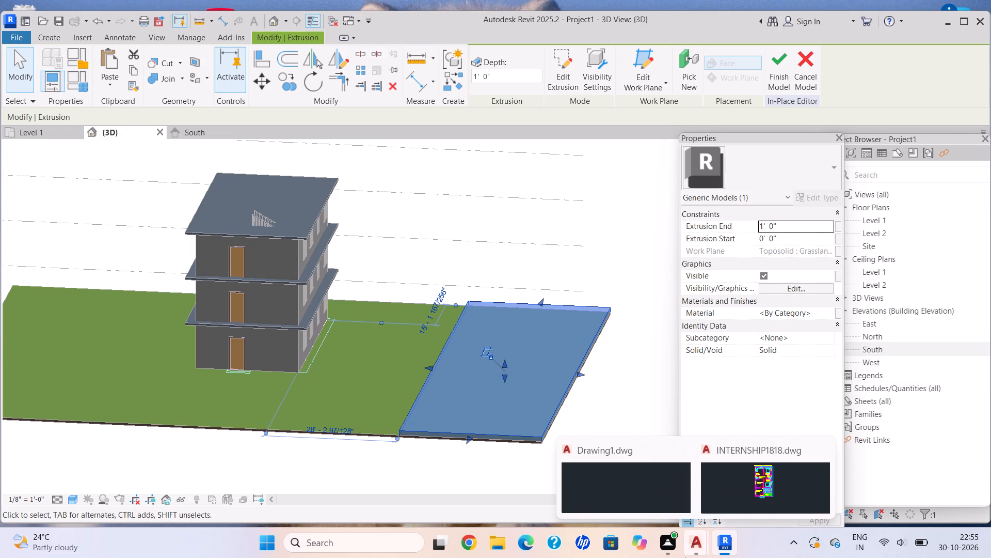
Examine the new slab extrusion and its fit against the toposolid and house from the front, back and opposite side.
scroll(529, 430, "down", 3)
middle_click_drag(517, 405, 514, 413, "shift")
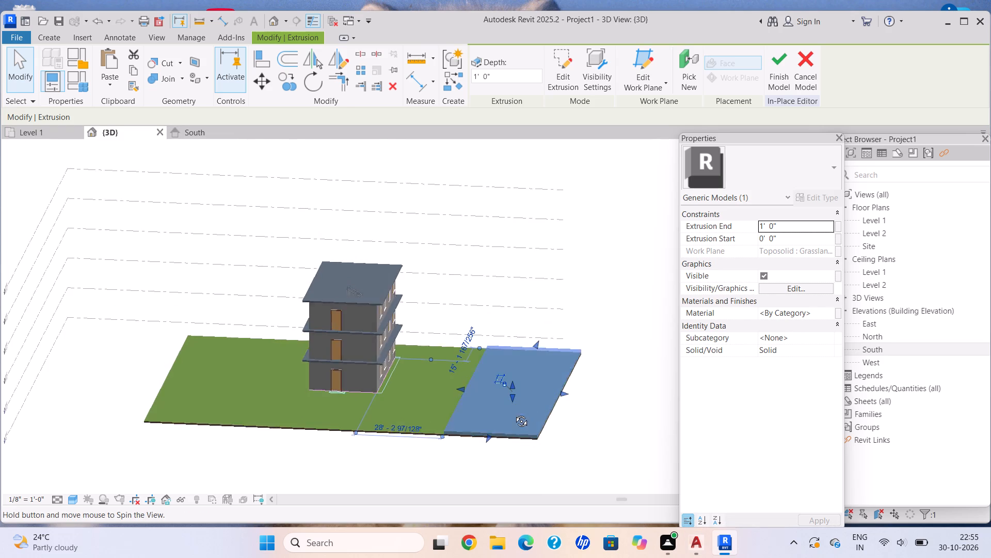
middle_click_drag(514, 413, 263, 404, "shift")
scroll(434, 371, "down", 2)
middle_click_drag(428, 369, 230, 350)
scroll(230, 350, "up", 1)
middle_click_drag(335, 358, 209, 392, "shift")
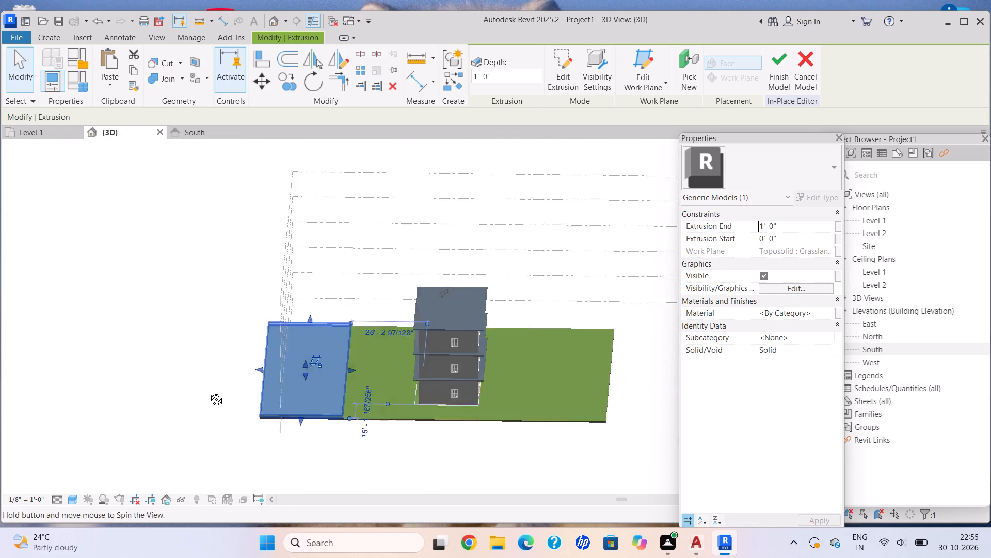
middle_click_drag(209, 392, 178, 399, "shift")
middle_click_drag(269, 396, 262, 349)
scroll(334, 432, "up", 6)
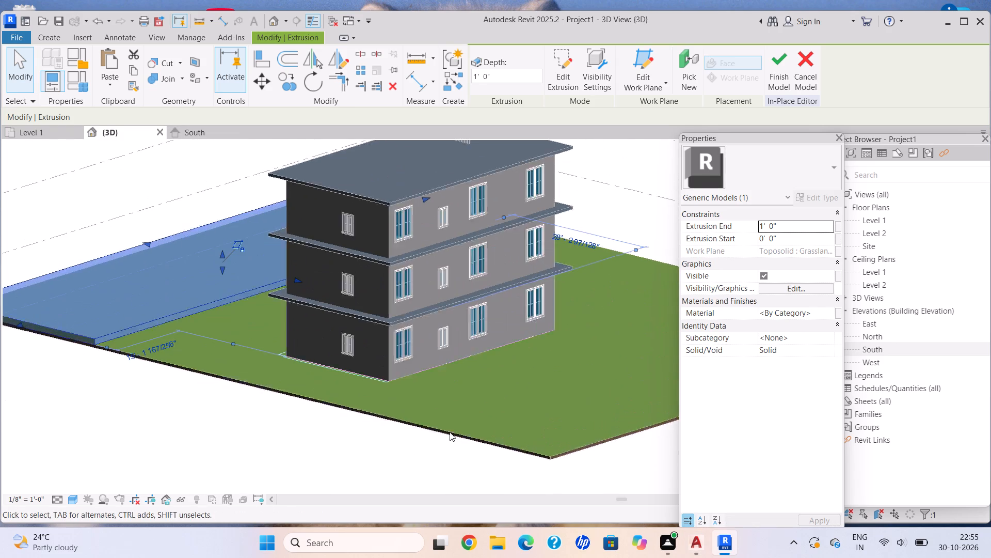
left_click(472, 433)
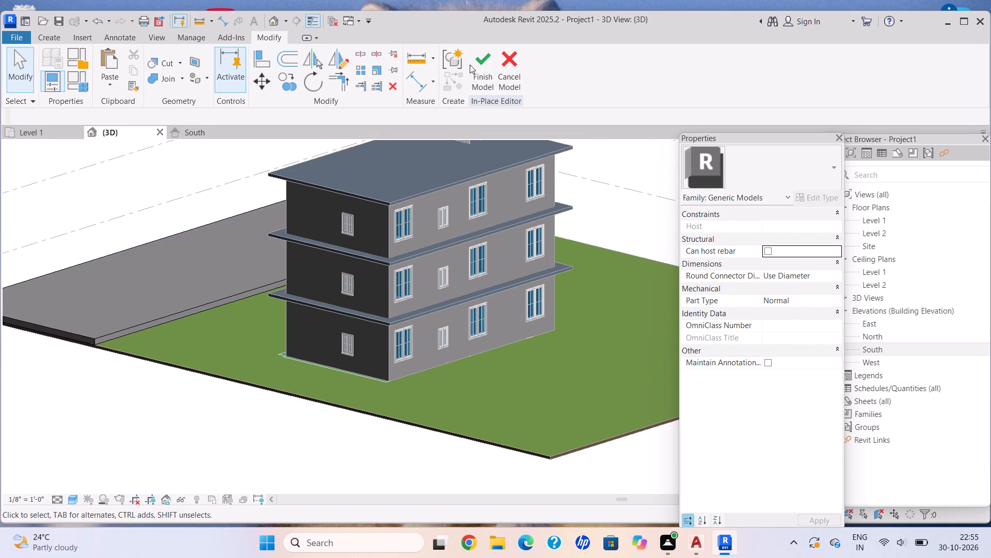
Bring up the form creation tools for the in-place generic model beside the house.
left_click(544, 455)
left_click(47, 39)
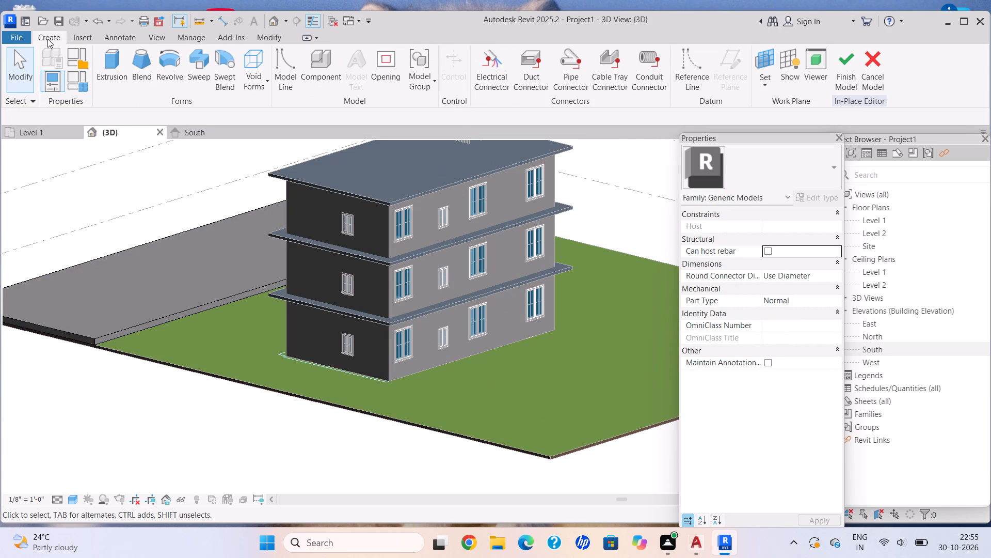
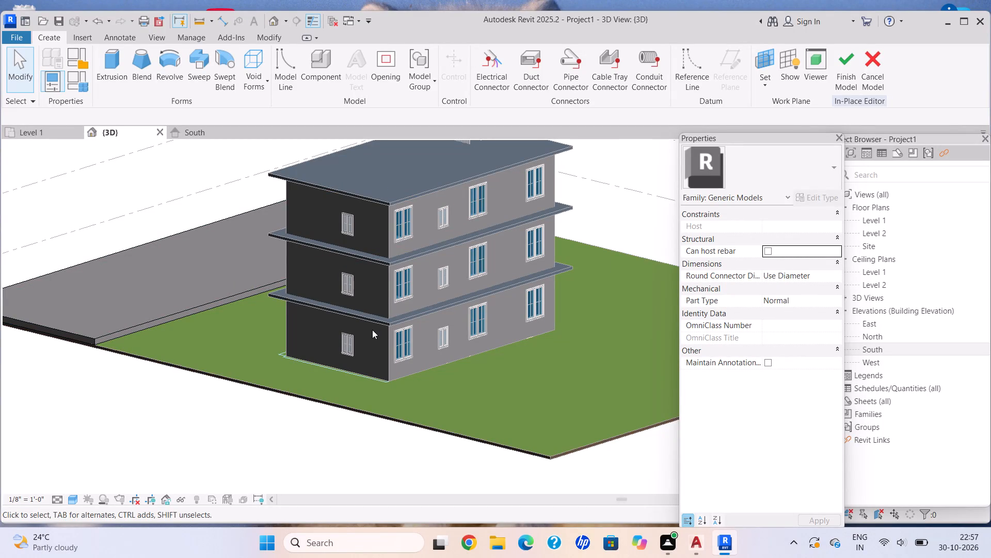
Start a new extrusion in the in-place generic model, at the toposolid edge near the grey slab's corner.
scroll(372, 330, "down", 2)
middle_click_drag(372, 329, 398, 289)
scroll(223, 290, "up", 6)
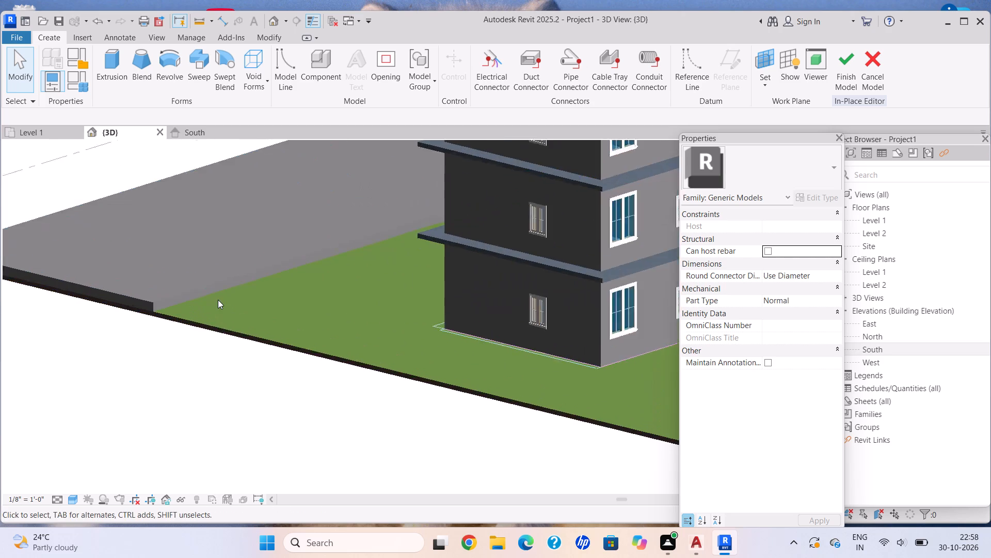
scroll(218, 300, "up", 8)
left_click(257, 309)
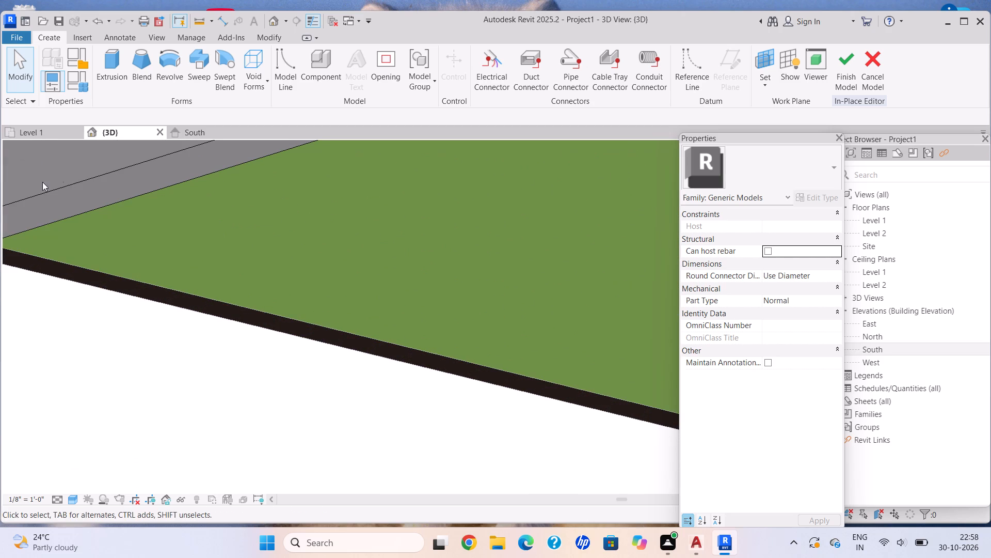
scroll(134, 227, "down", 4)
left_click(50, 32)
left_click(115, 62)
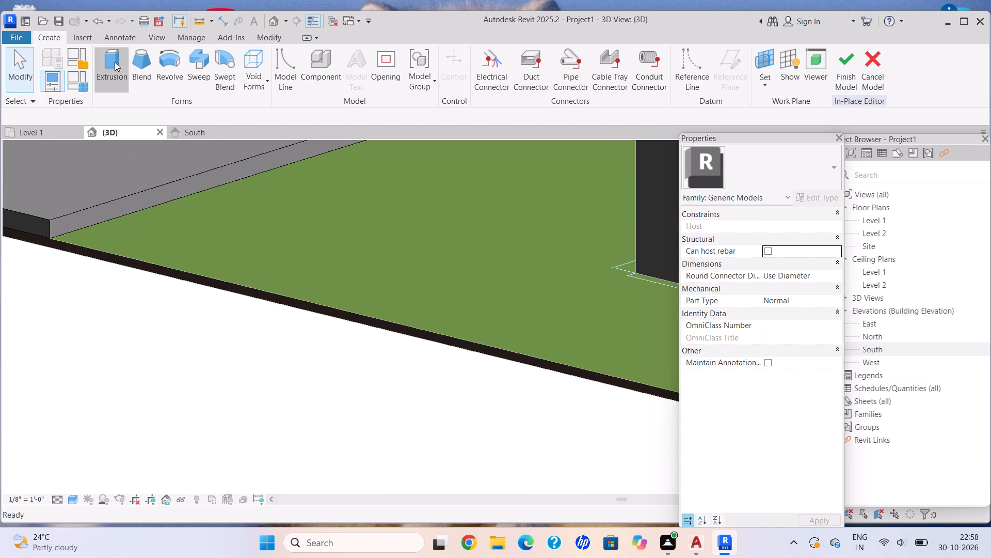
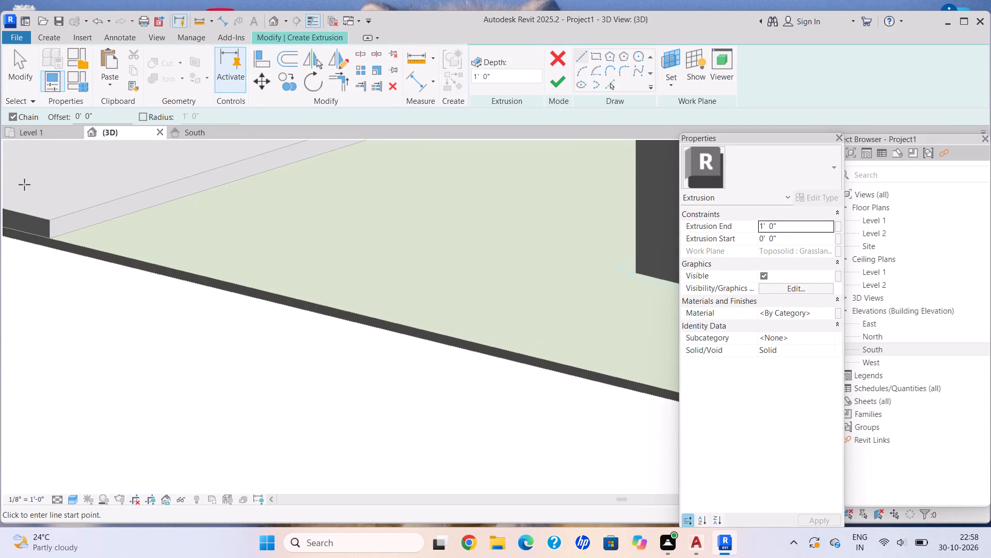
Set the extrusion's work plane by picking the grassland toposolid's top face at its near corner.
left_click(50, 36)
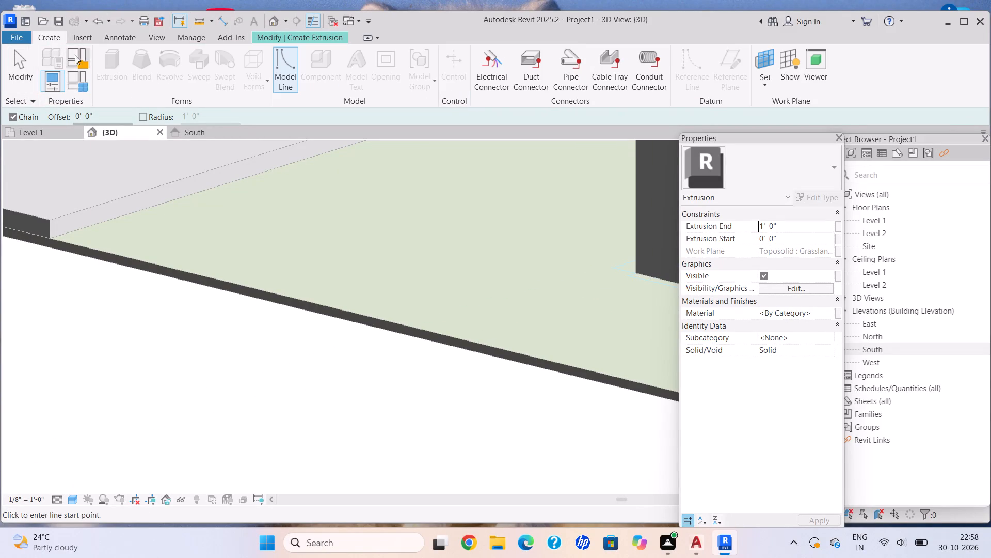
left_click(322, 39)
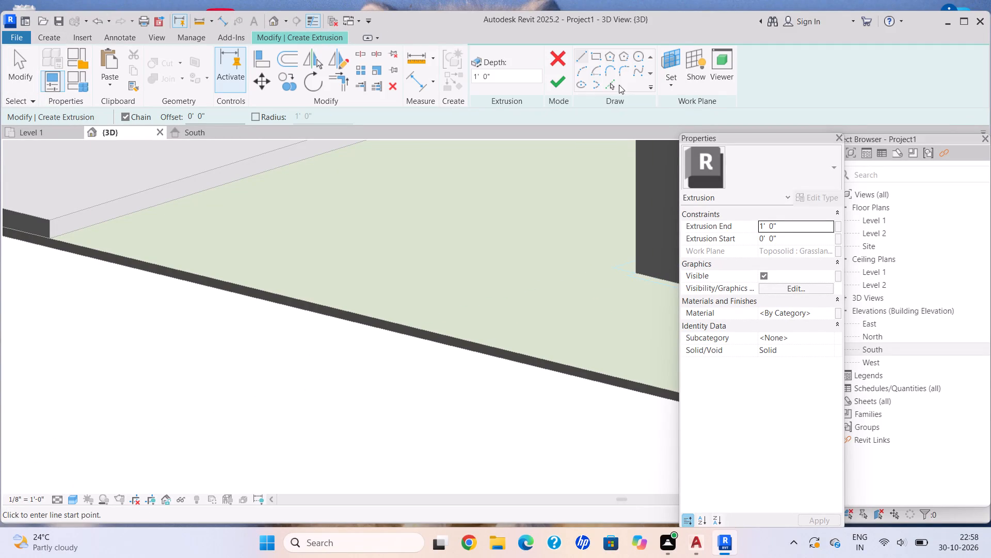
left_click(667, 91)
left_click(696, 129)
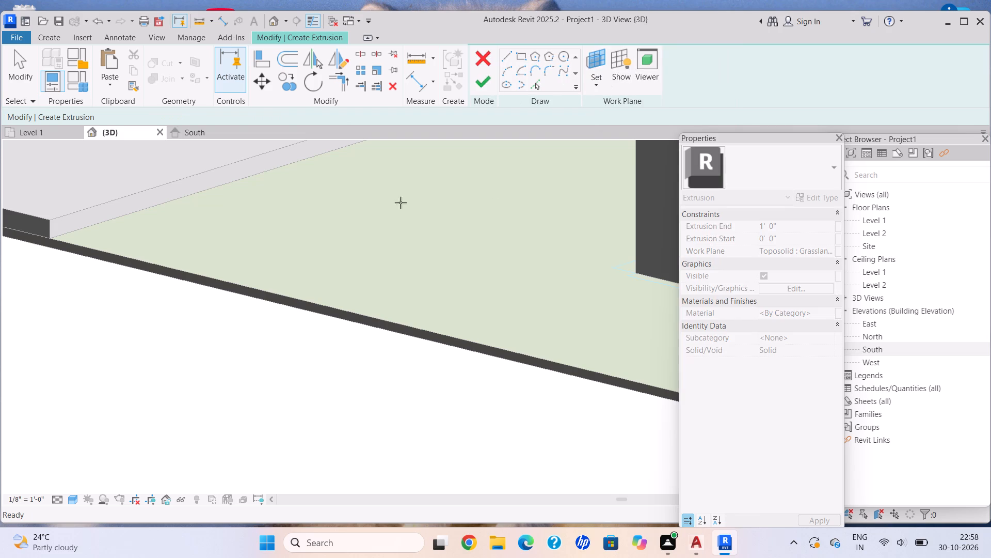
scroll(33, 259, "up", 2)
scroll(431, 385, "down", 9)
middle_click_drag(440, 382, 286, 322)
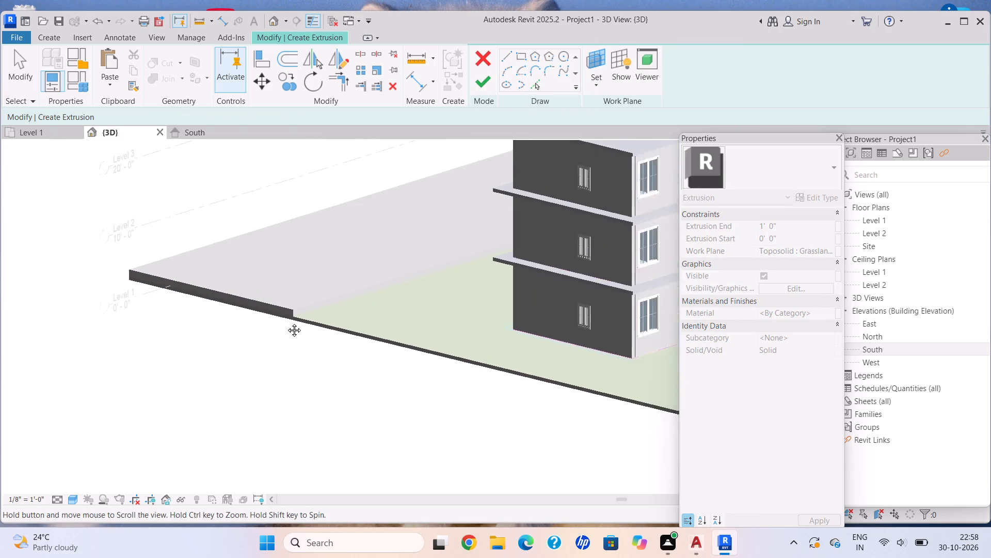
middle_click_drag(286, 322, 245, 312)
middle_click_drag(570, 405, 403, 367)
scroll(501, 362, "up", 8)
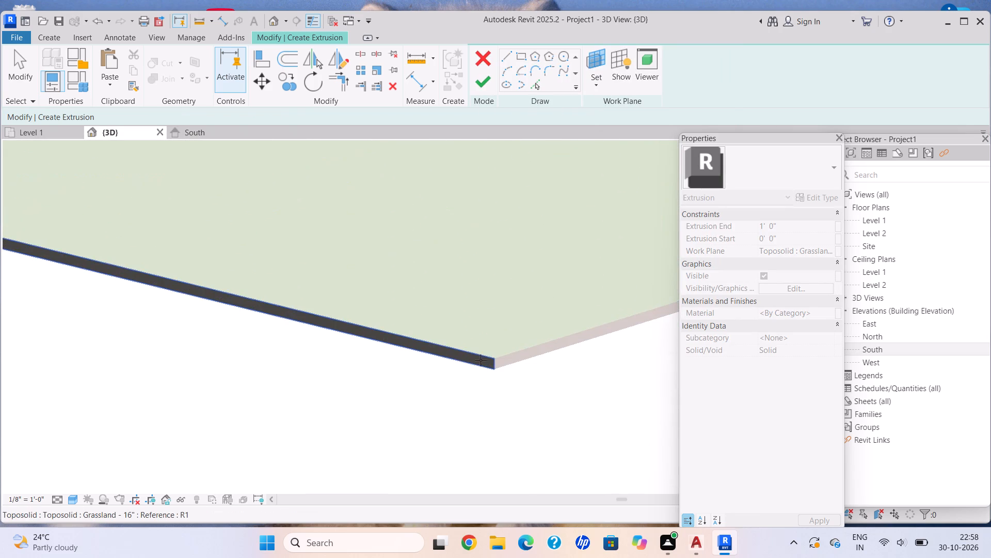
left_click(492, 356)
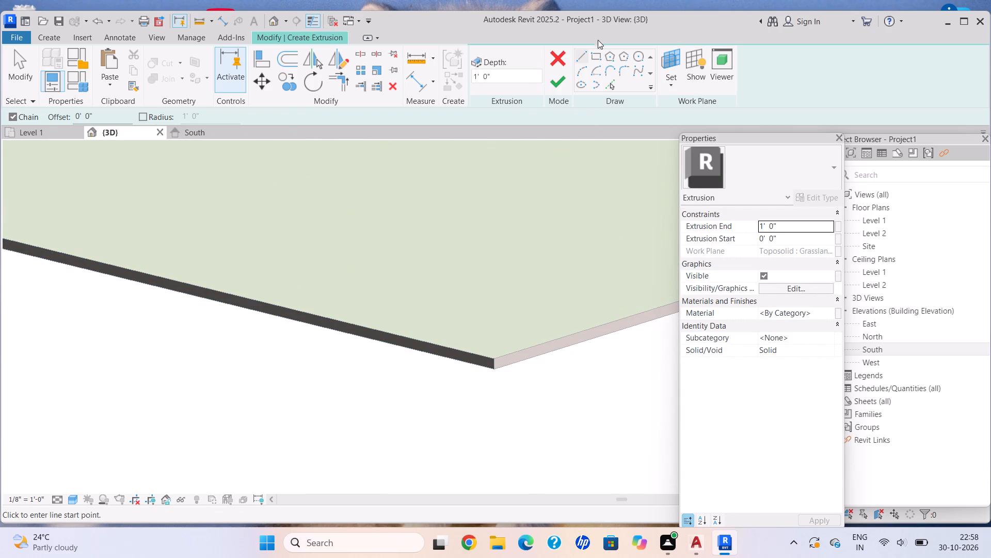
Sketch a rectangle about 10' wide along the toposolid's front edge, from the grey slab's corner to the far corner, and finish the extrusion.
left_click(596, 54)
scroll(423, 289, "down", 14)
middle_click_drag(160, 239, 355, 290)
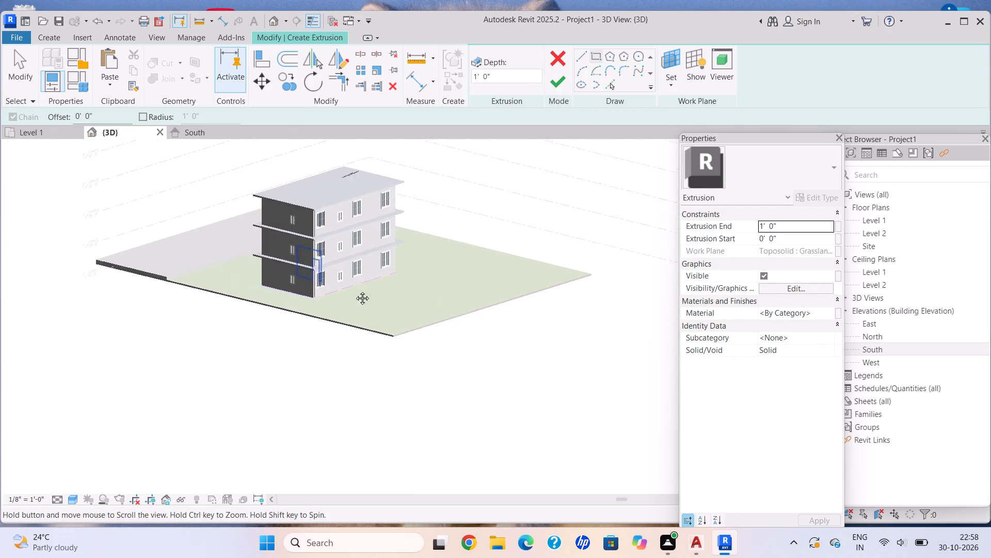
middle_click_drag(355, 290, 384, 300)
scroll(335, 325, "up", 15)
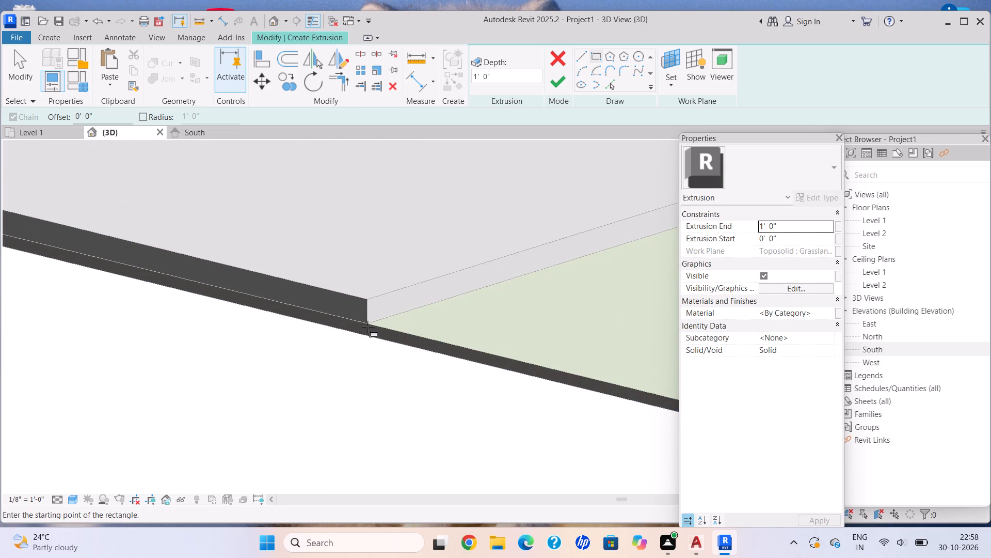
left_click(368, 324)
scroll(462, 293, "down", 1)
middle_click_drag(462, 293, 93, 230)
scroll(513, 331, "down", 2)
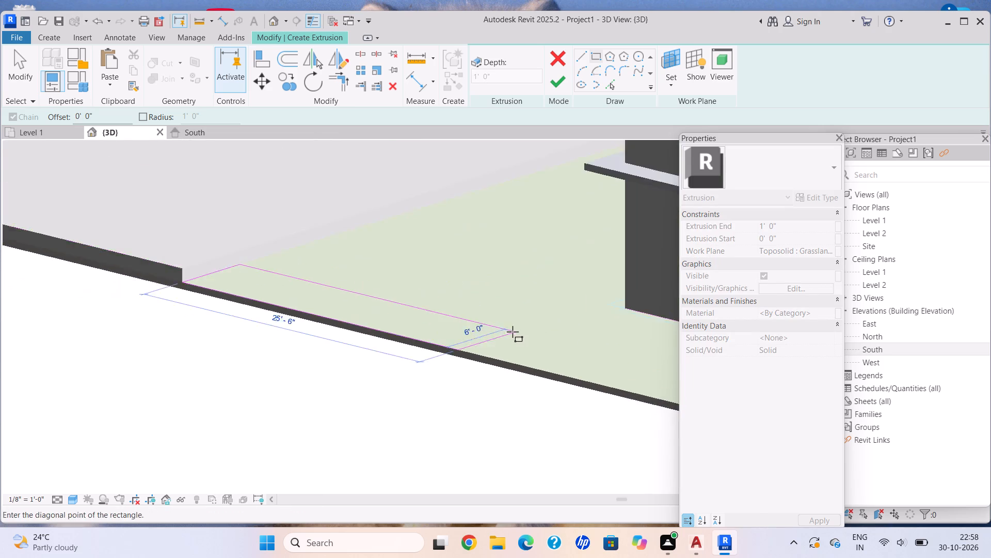
scroll(513, 332, "down", 3)
middle_click_drag(504, 331, 172, 275)
scroll(565, 375, "down", 4)
middle_click_drag(565, 375, 244, 295)
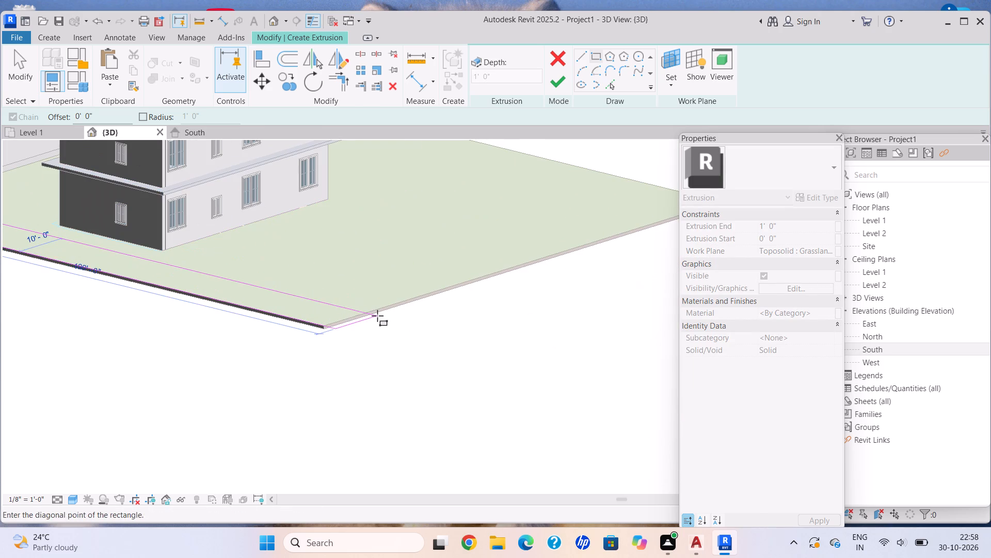
left_click(377, 313)
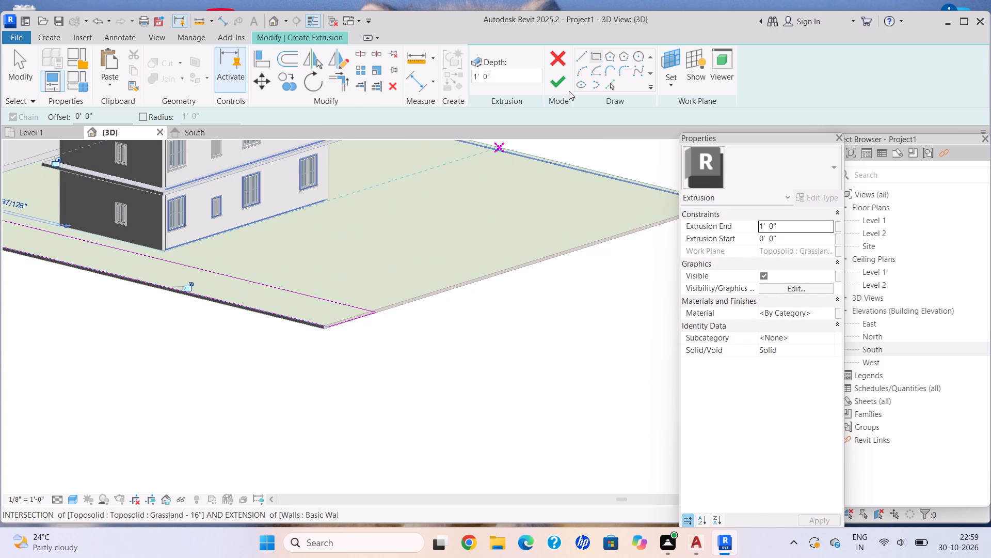
left_click(556, 83)
Lower the top face of the new strip extrusion so that its extrusion end is 0' 3".
scroll(486, 298, "down", 6)
middle_click_drag(343, 276, 398, 300)
scroll(360, 308, "up", 5)
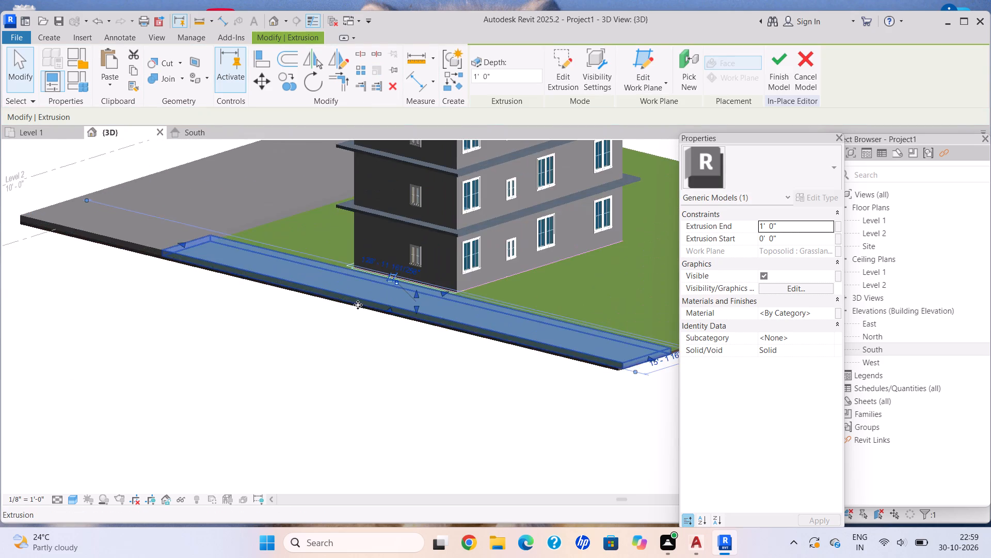
scroll(358, 305, "up", 14)
scroll(435, 262, "up", 2)
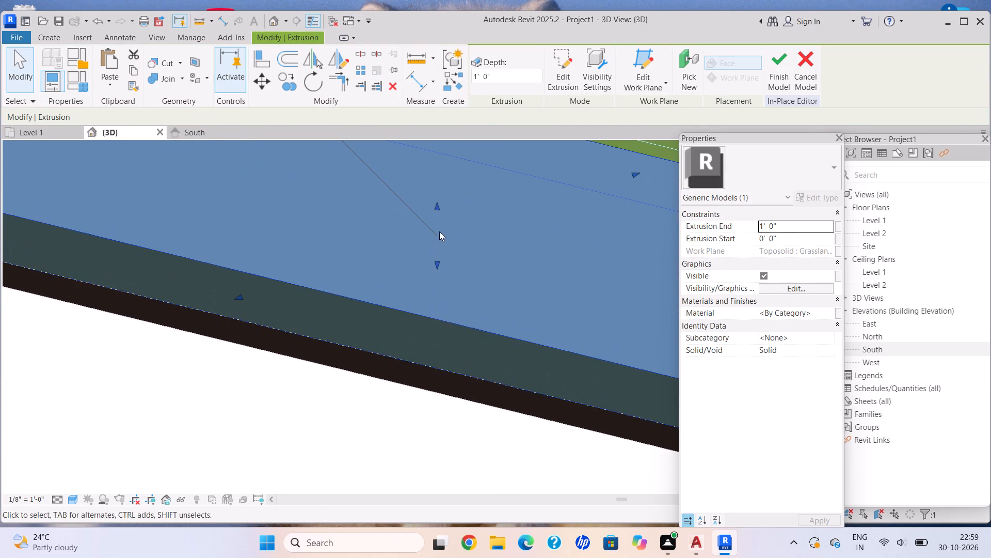
left_click_drag(436, 207, 431, 253)
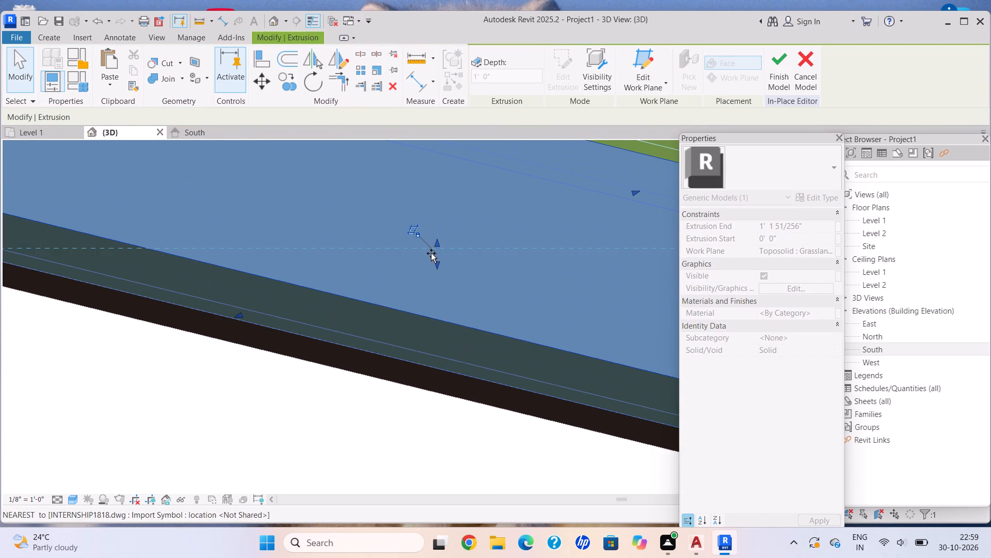
left_click_drag(431, 253, 431, 259)
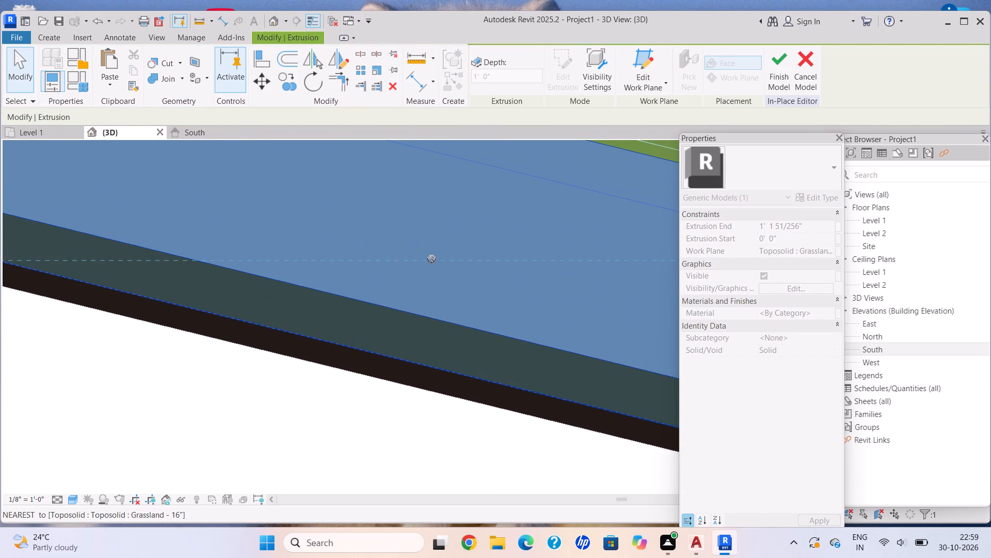
left_click_drag(431, 259, 433, 259)
left_click_drag(433, 259, 434, 253)
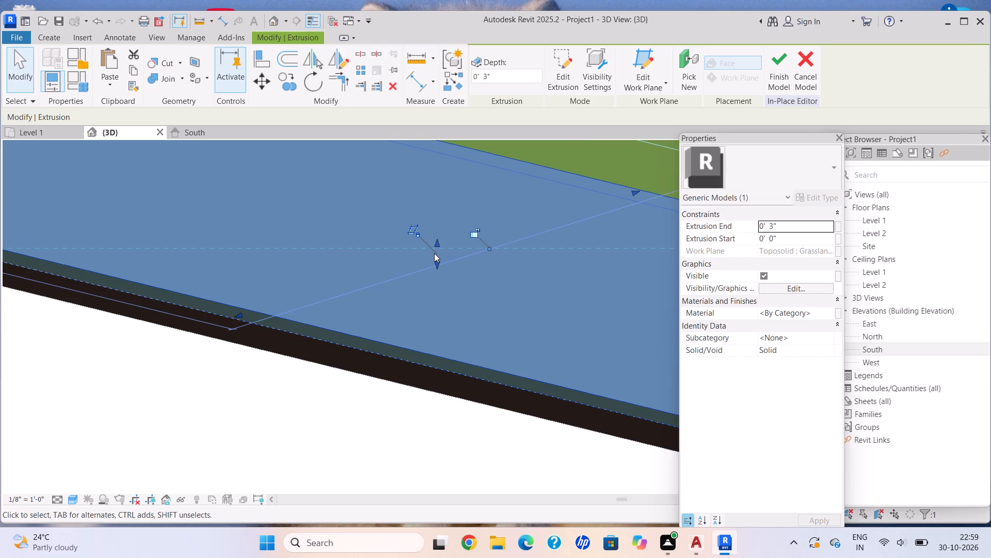
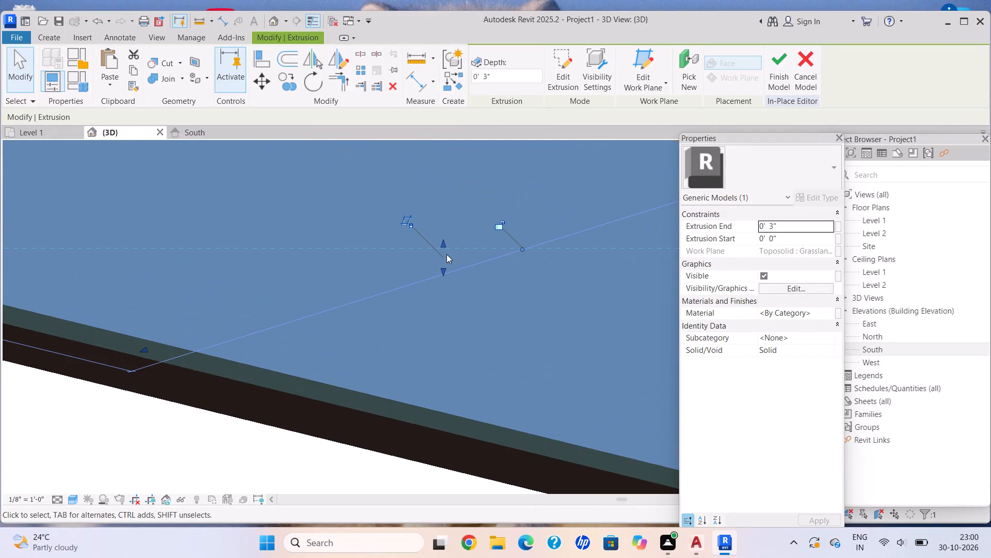
Lower the top face of the front strip extrusion further, to an extrusion end of about 0' 1".
left_click_drag(443, 244, 447, 257)
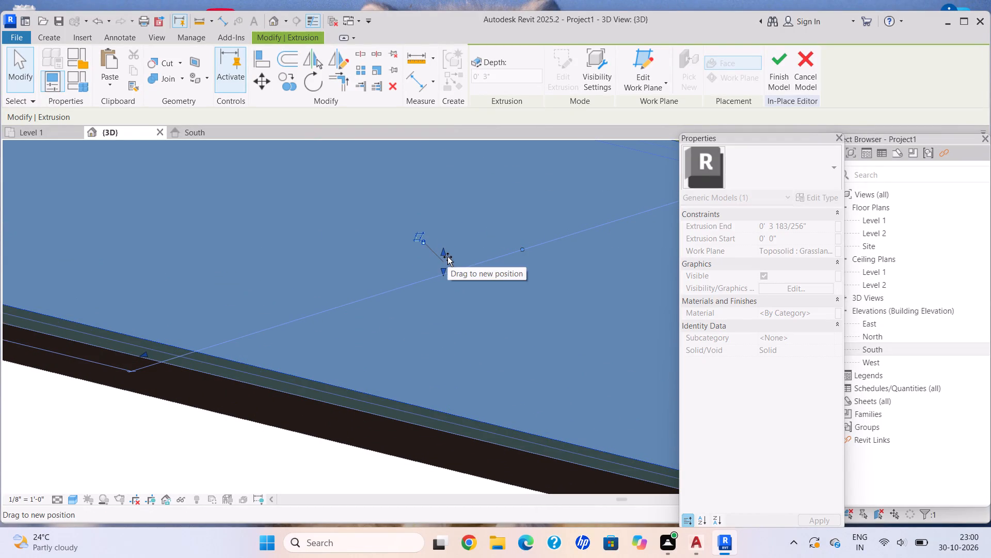
left_click_drag(447, 257, 447, 260)
scroll(434, 300, "down", 18)
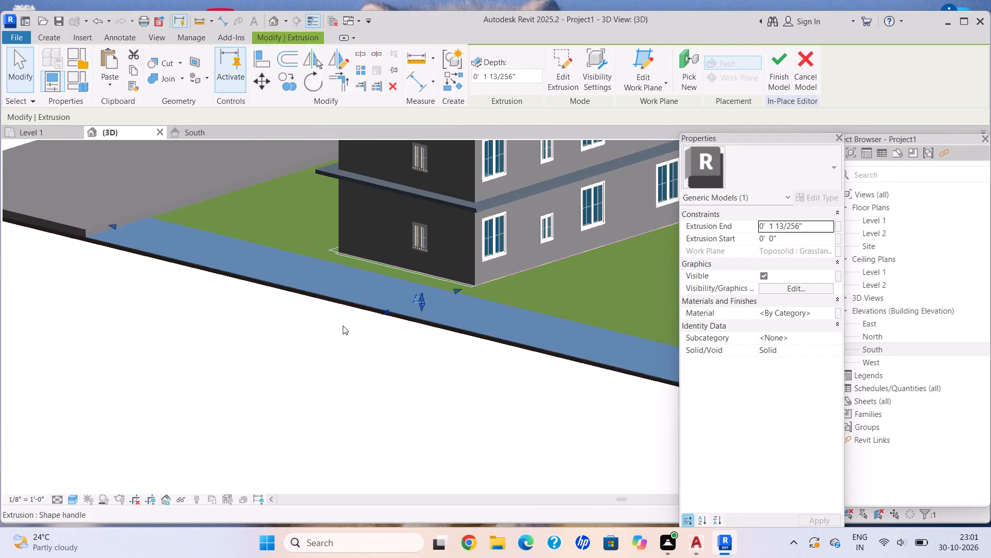
scroll(343, 326, "down", 1)
scroll(289, 316, "up", 1)
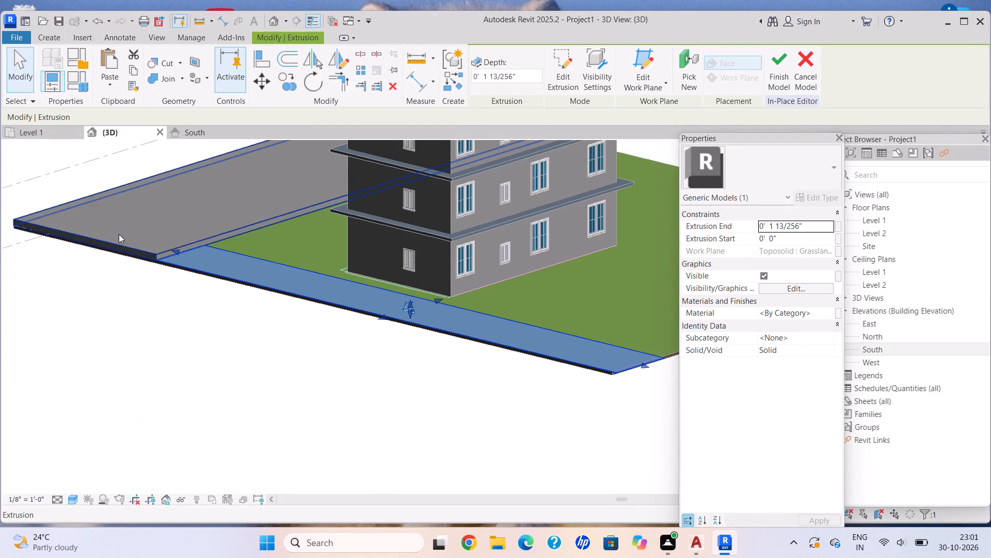
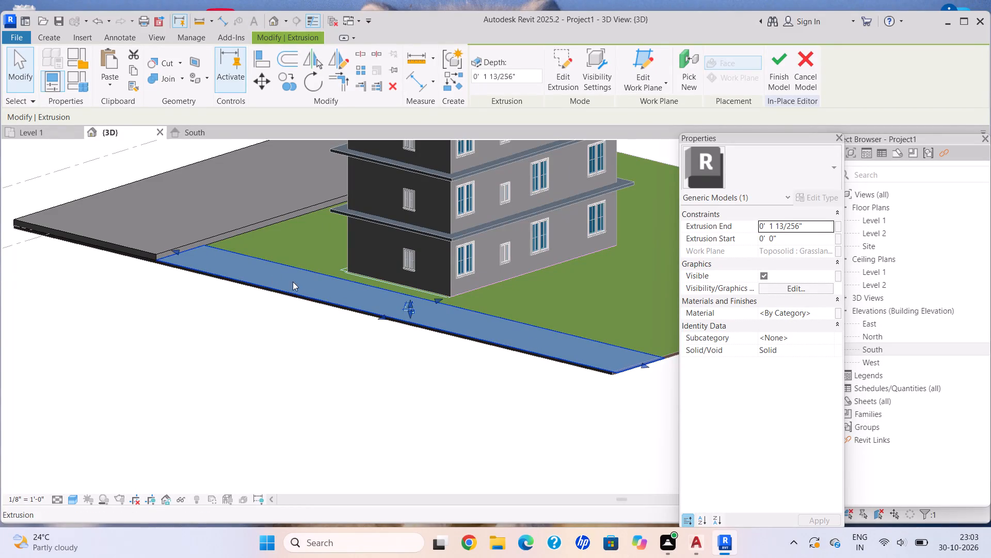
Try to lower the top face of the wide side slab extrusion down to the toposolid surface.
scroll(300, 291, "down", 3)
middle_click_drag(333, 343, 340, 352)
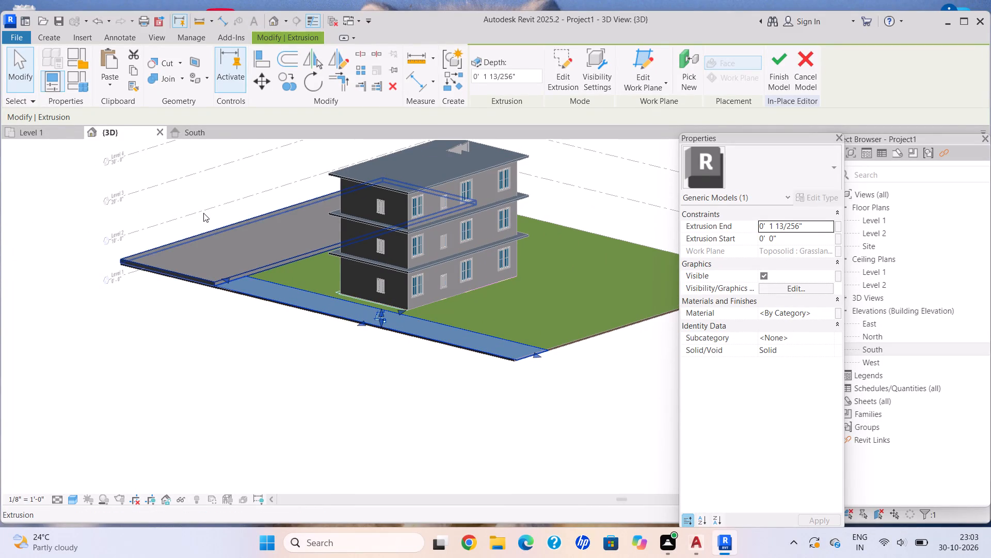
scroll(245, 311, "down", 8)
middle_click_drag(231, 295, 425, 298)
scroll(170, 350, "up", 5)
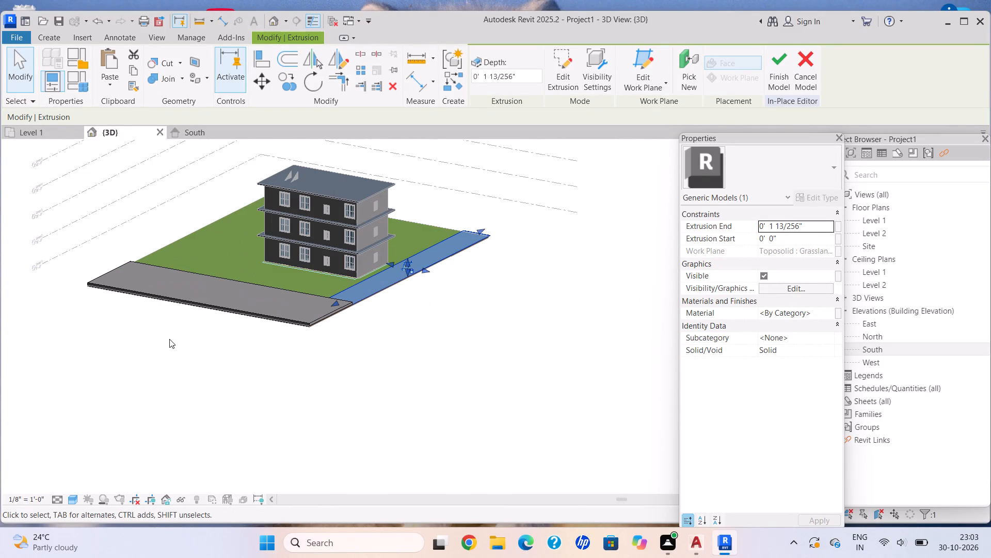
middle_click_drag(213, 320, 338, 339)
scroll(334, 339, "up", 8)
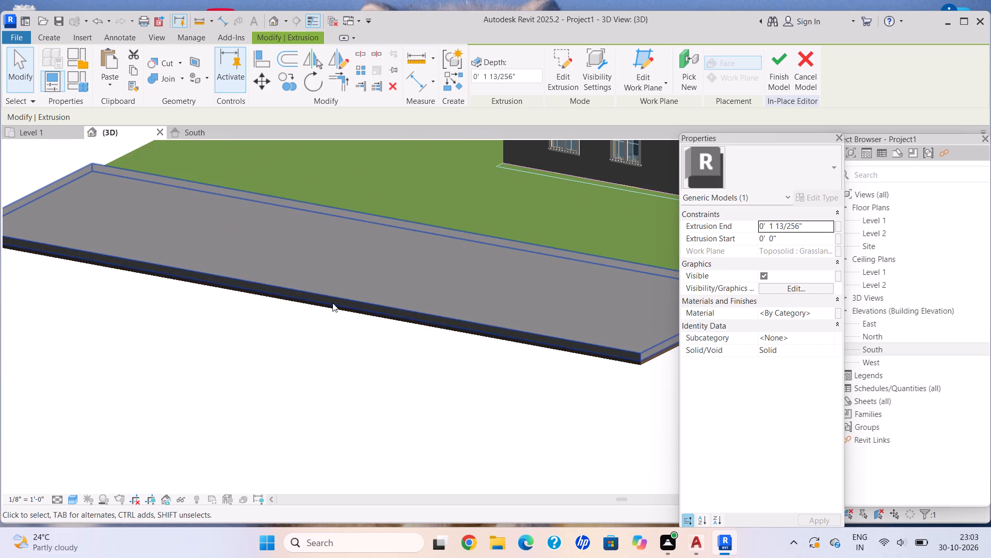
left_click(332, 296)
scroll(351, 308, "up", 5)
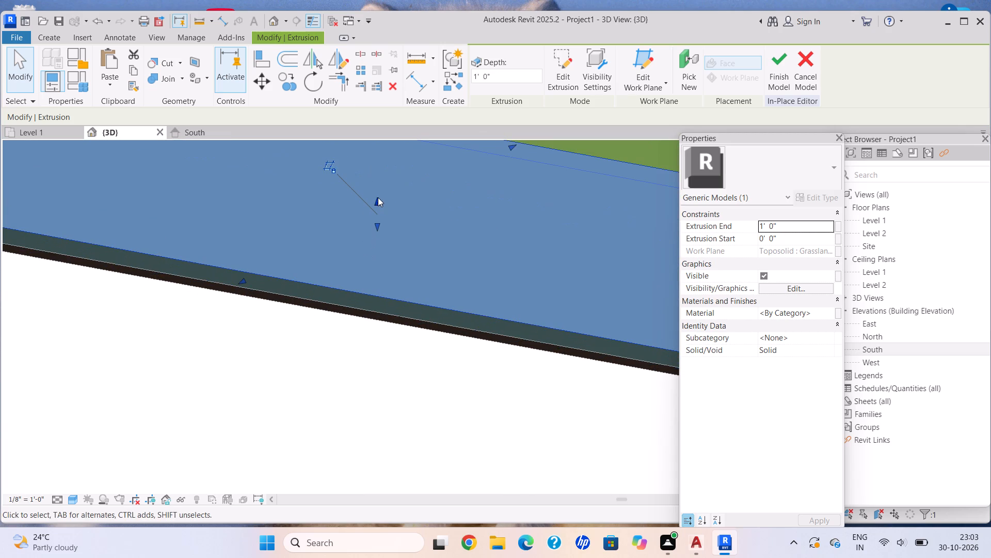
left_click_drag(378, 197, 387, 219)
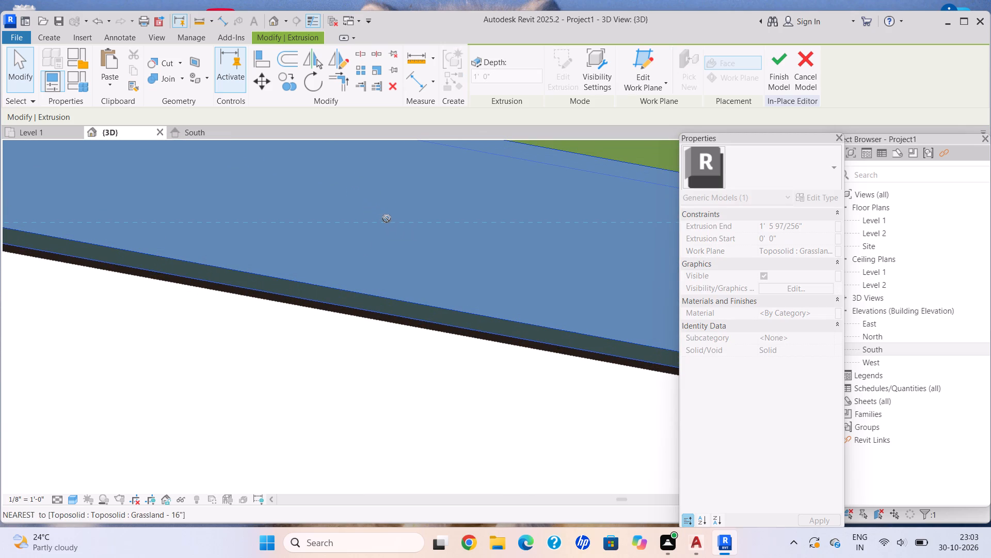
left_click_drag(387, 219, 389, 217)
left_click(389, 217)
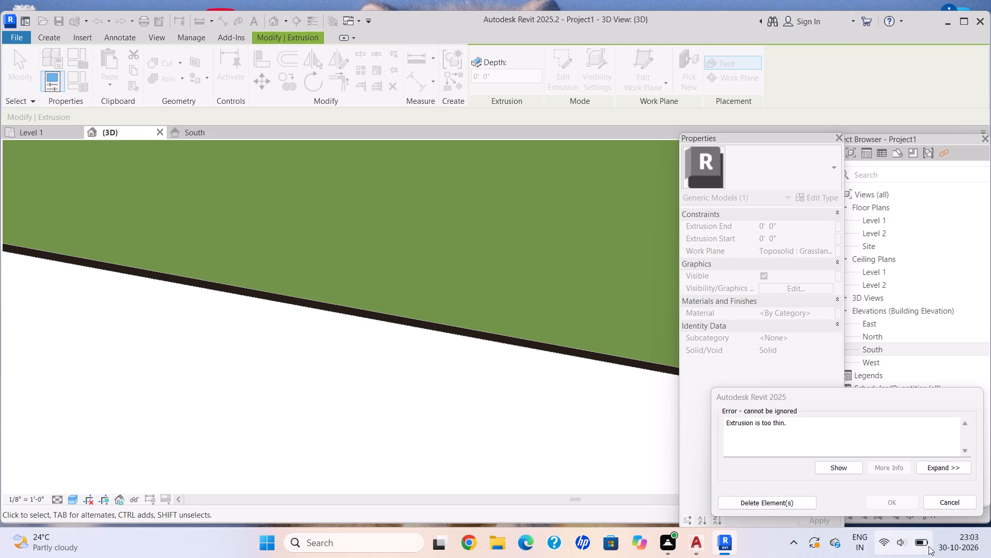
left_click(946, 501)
Lower the top face of the wide side slab extrusion to an extrusion end of about 0' 3 3/4".
left_click(369, 296)
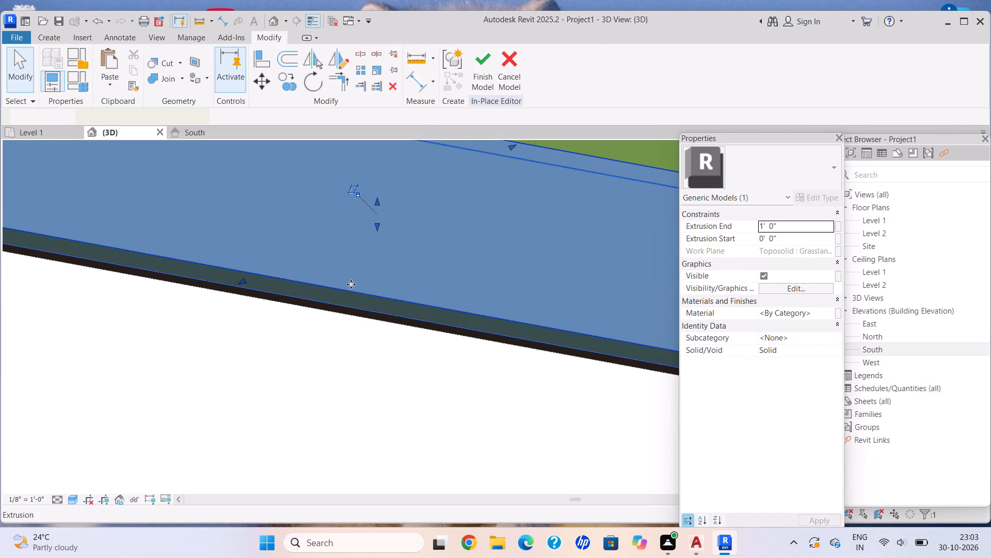
scroll(374, 268, "up", 3)
left_click_drag(377, 177, 386, 196)
scroll(329, 260, "down", 15)
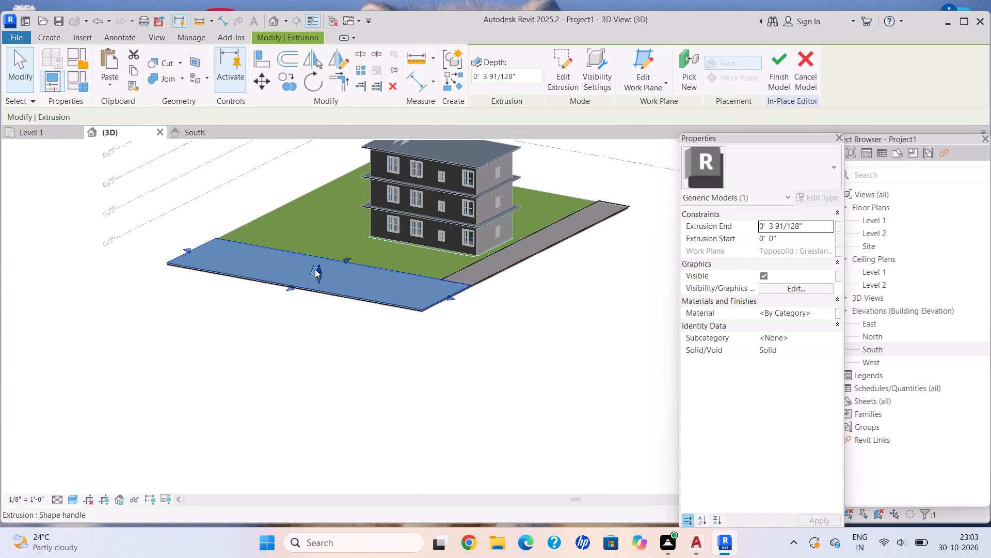
scroll(302, 317, "down", 1)
key("Escape")
Examine the two flattened strip extrusions around the lawn and house from the side and from above.
scroll(286, 330, "down", 5)
middle_click_drag(229, 312, 348, 239, "shift")
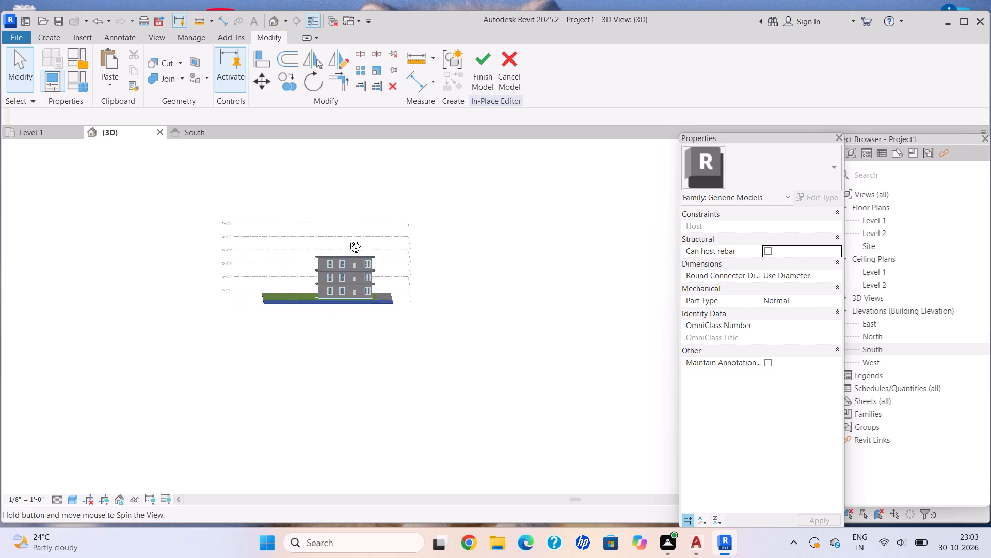
middle_click_drag(348, 239, 430, 267, "shift")
middle_click_drag(483, 296, 491, 301, "shift")
scroll(407, 342, "up", 7)
middle_click_drag(431, 352, 463, 448, "shift")
scroll(468, 440, "down", 3)
middle_click(464, 437, "shift")
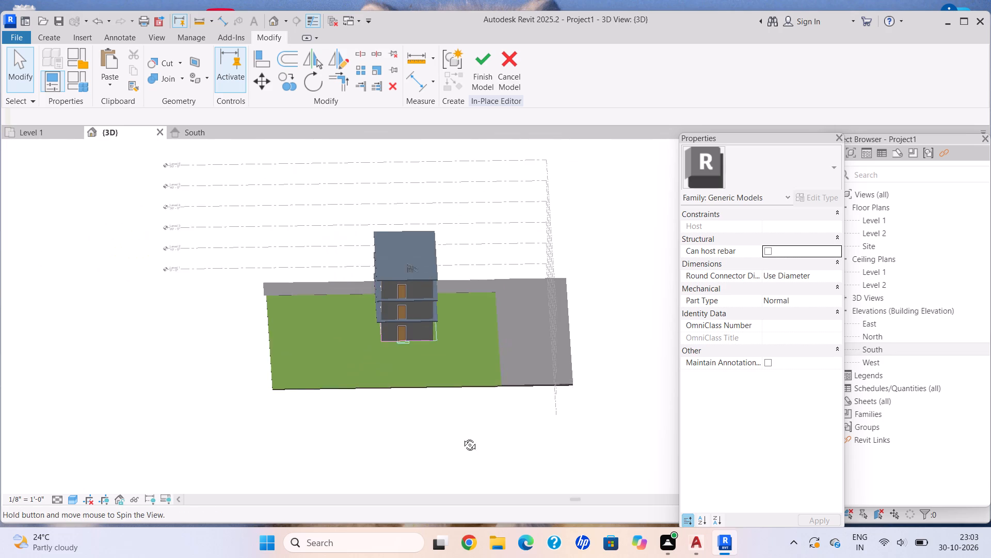
middle_click_drag(460, 436, 455, 435, "shift")
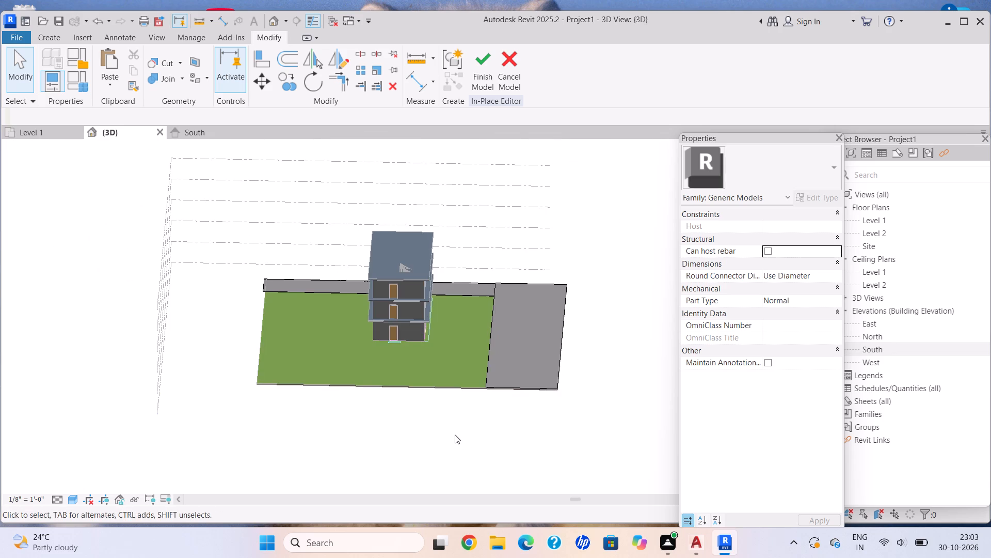
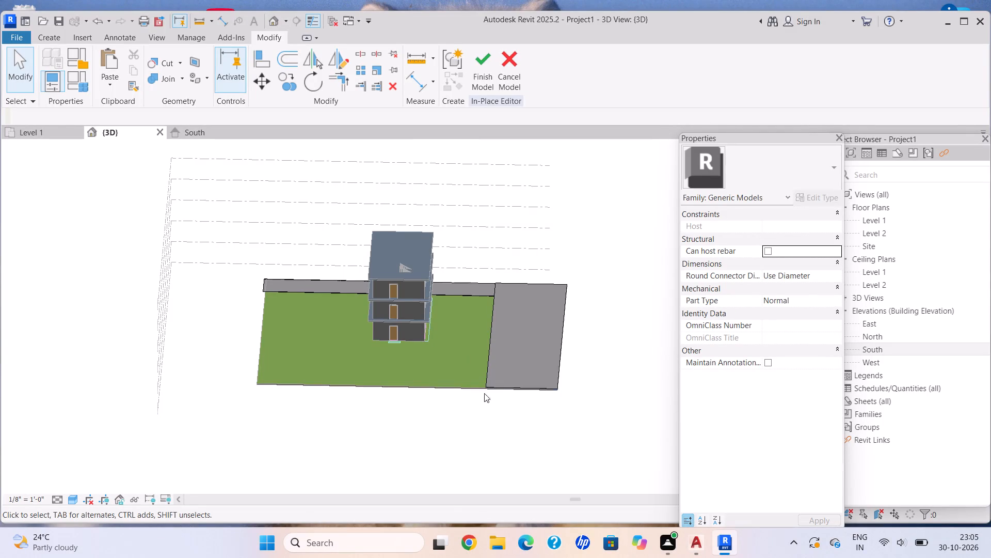
Finish the in-place generic model containing the flattened slab extrusions around the lawn.
scroll(422, 251, "up", 4)
left_click(484, 59)
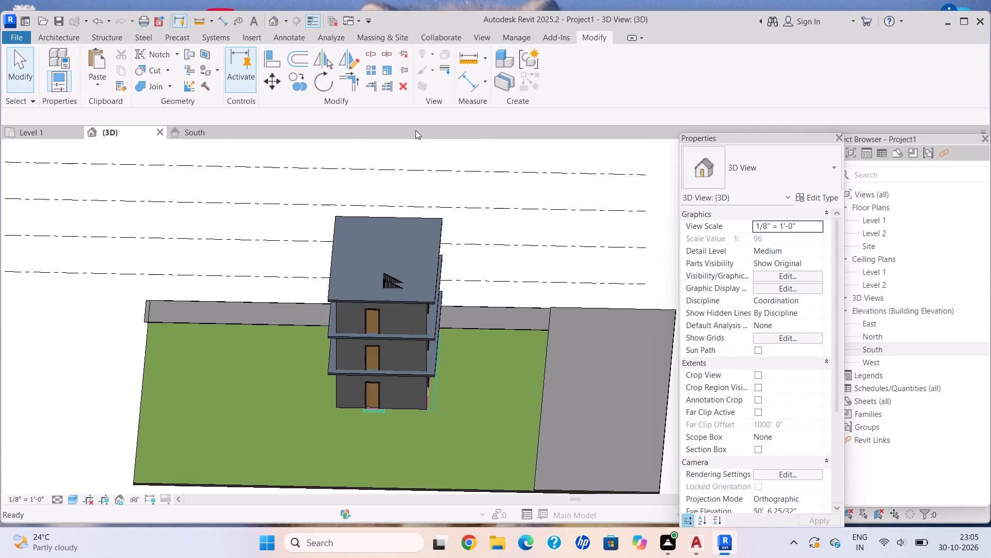
Start a new railing with the Sketch Path method in the 3D view of the house.
middle_click_drag(482, 228, 485, 76)
middle_click_drag(355, 228, 383, 315)
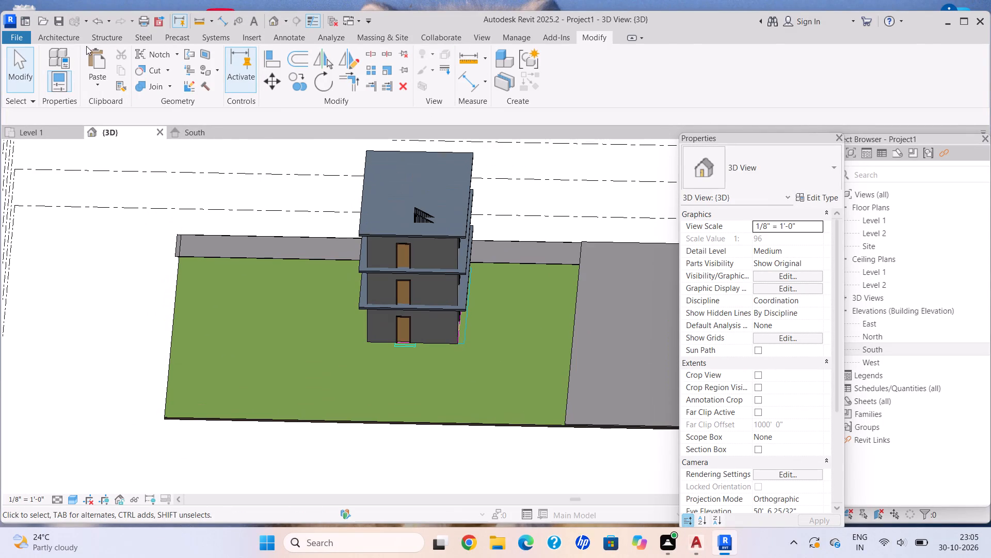
left_click(75, 36)
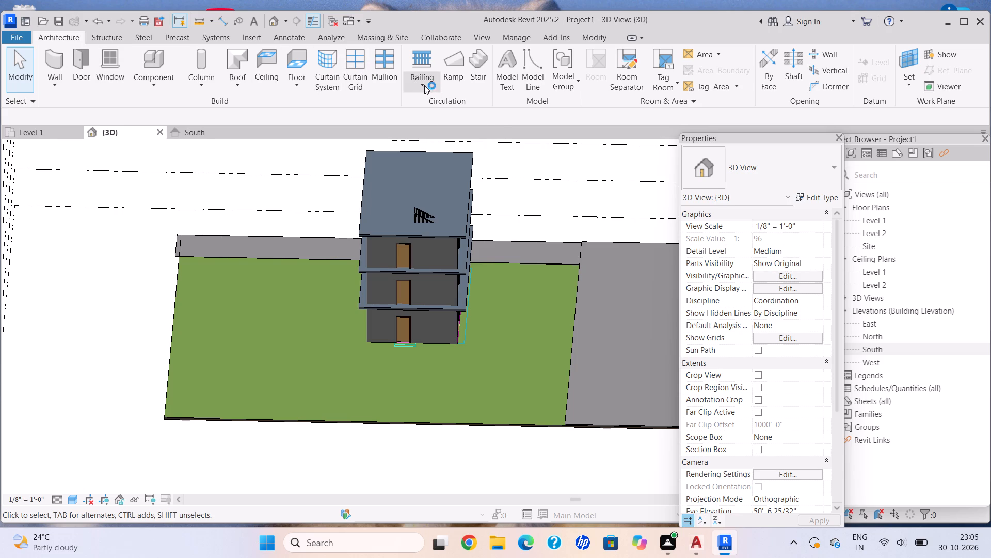
left_click(424, 85)
left_click(441, 110)
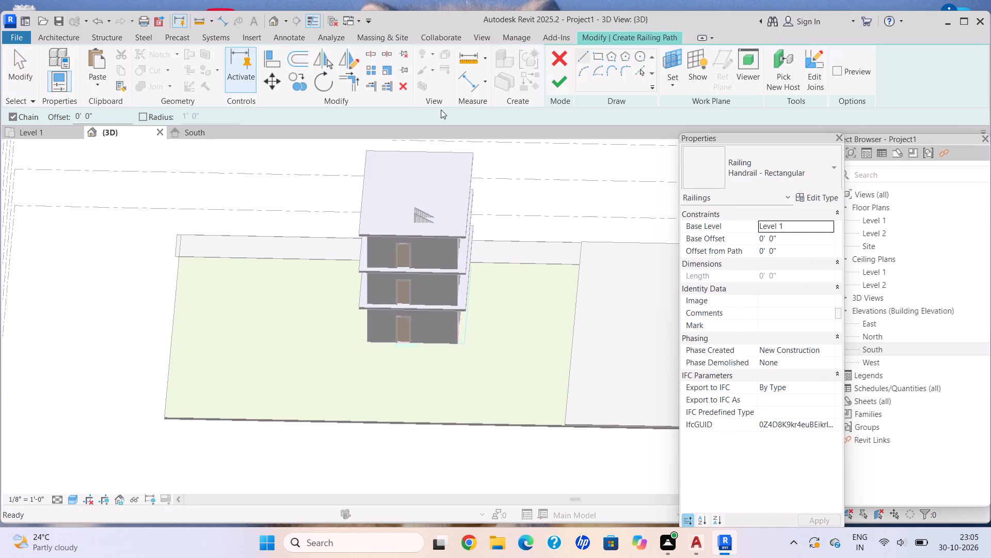
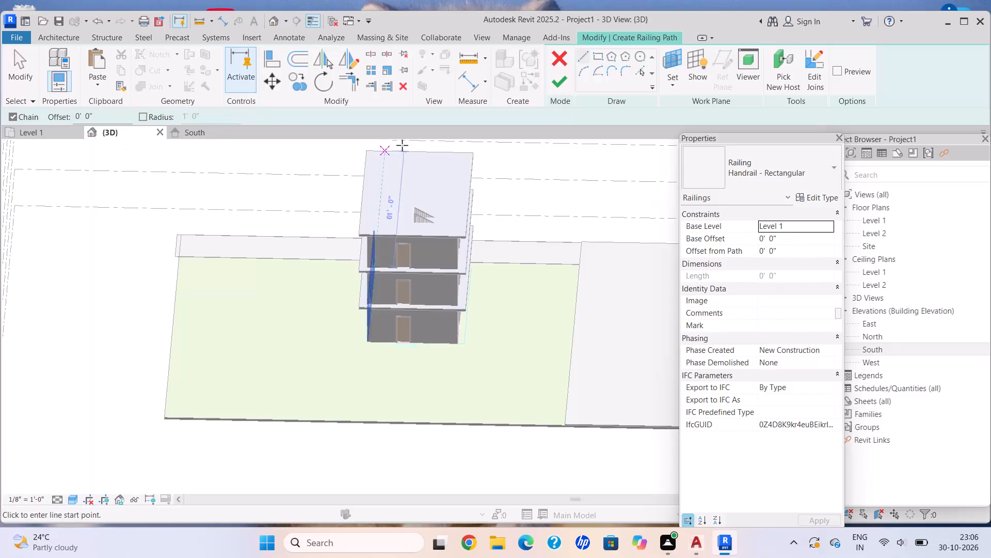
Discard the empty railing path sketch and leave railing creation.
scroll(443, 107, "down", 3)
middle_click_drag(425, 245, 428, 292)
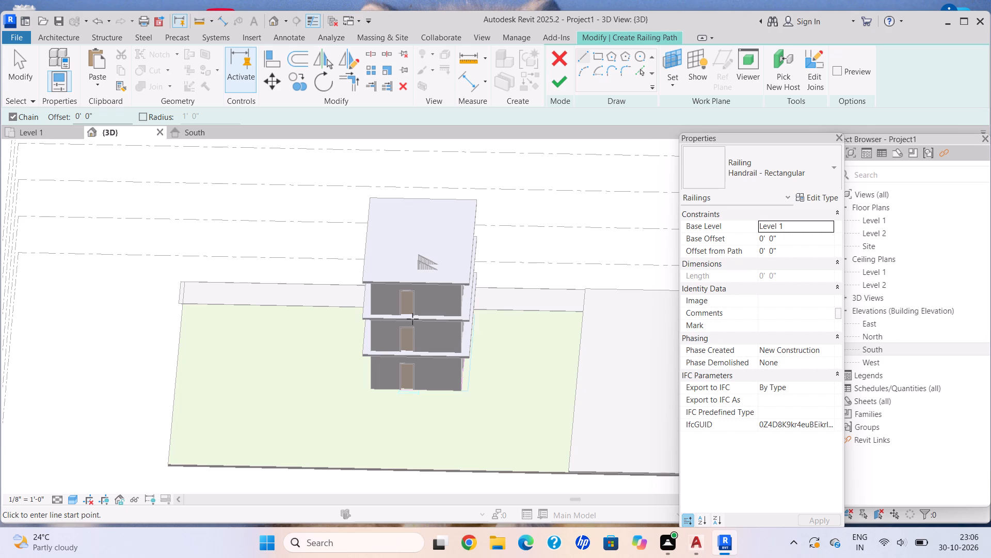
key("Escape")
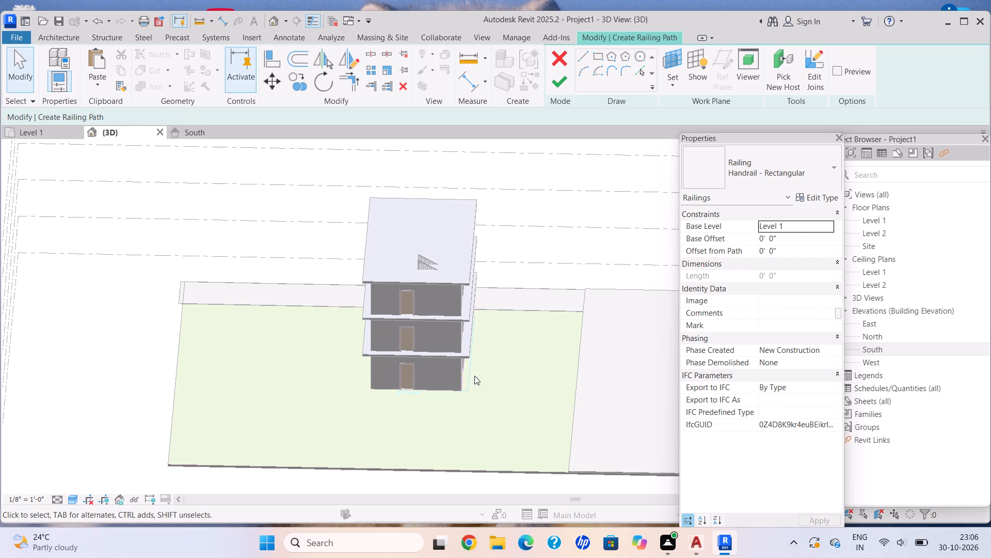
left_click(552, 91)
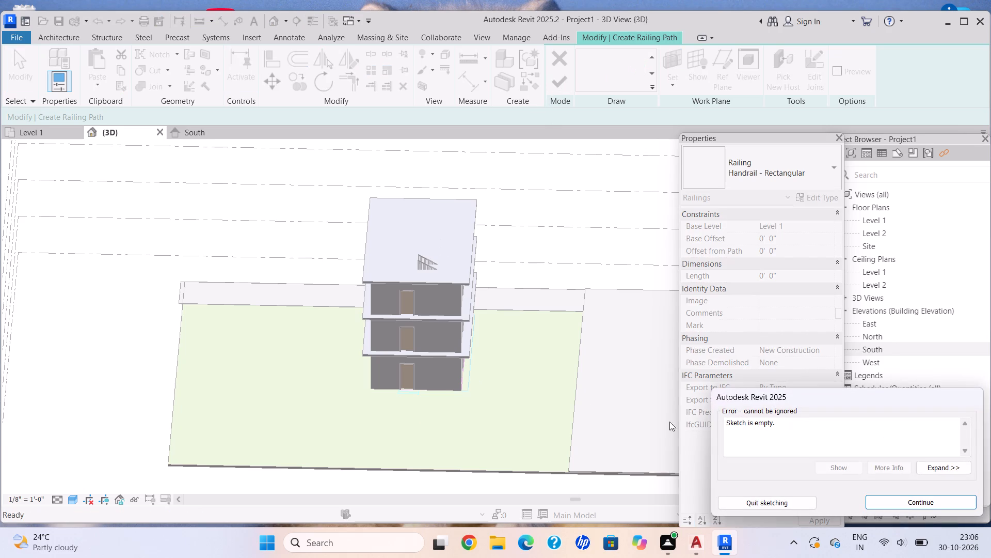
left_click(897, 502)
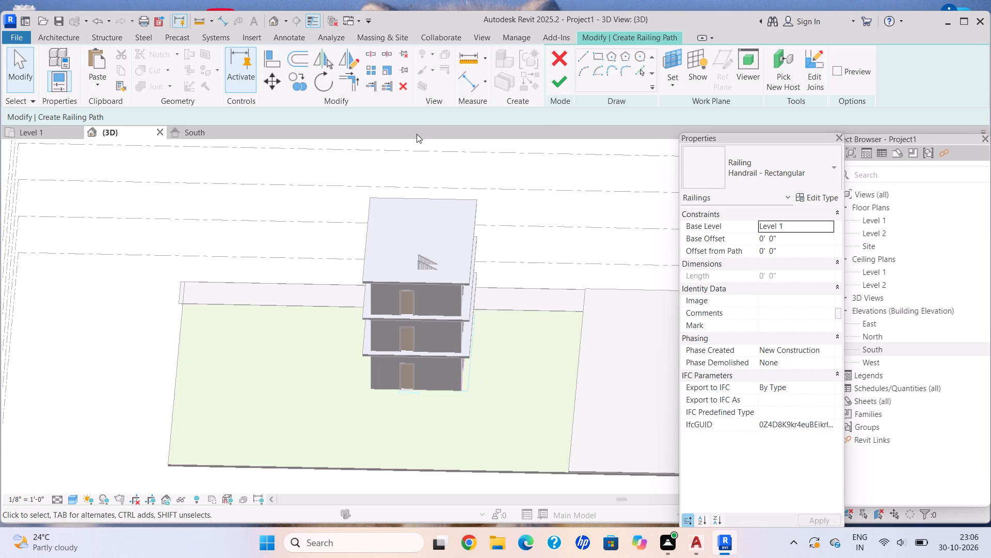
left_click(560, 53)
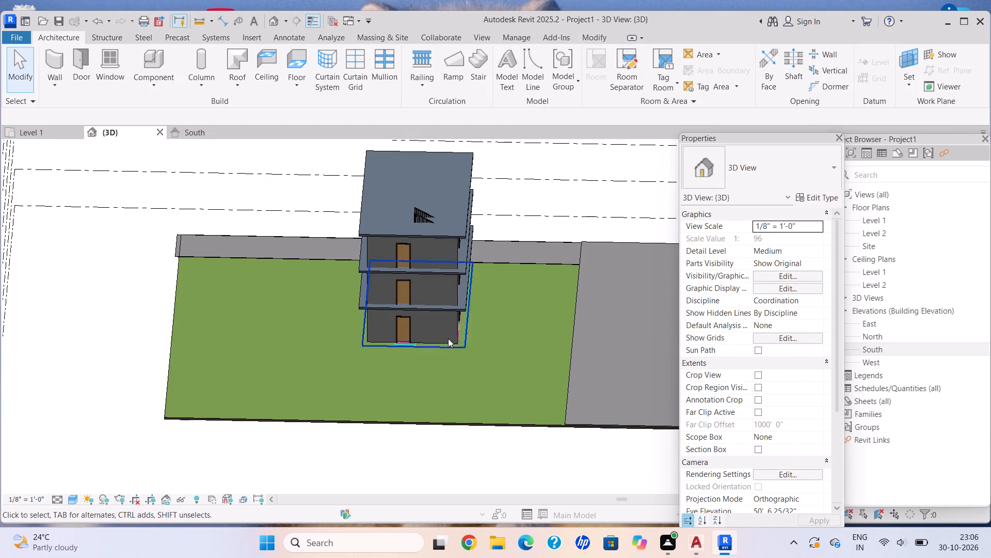
Start the Paint tool with the top-storey side wall selected and browse the project materials.
left_click(546, 263)
scroll(579, 260, "up", 6)
scroll(571, 300, "down", 2)
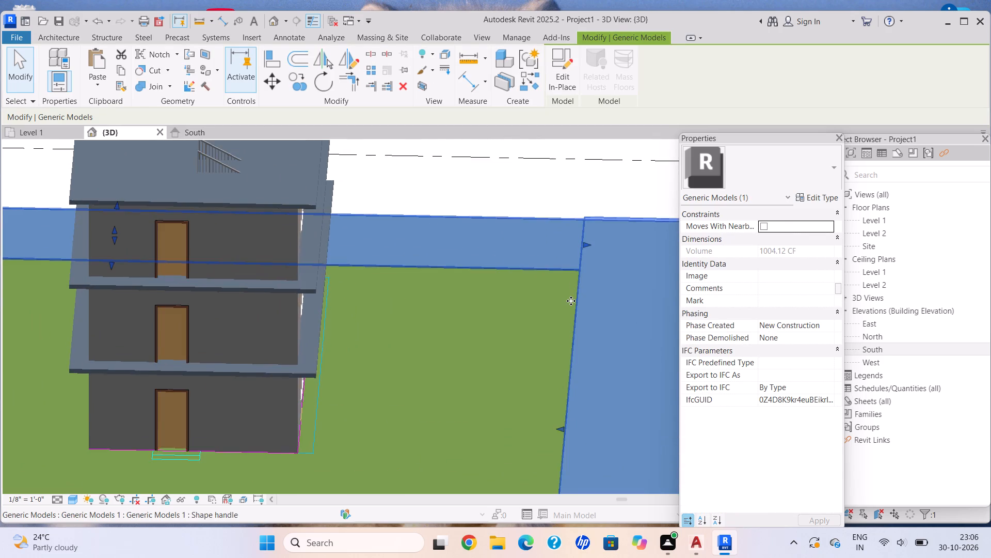
scroll(571, 301, "down", 5)
middle_click_drag(568, 301, 577, 297)
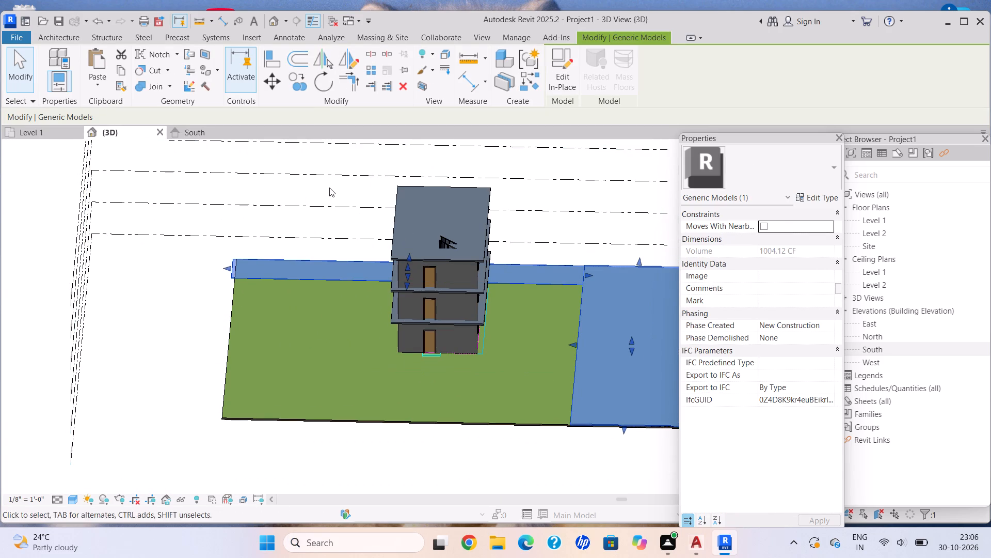
scroll(469, 283, "up", 7)
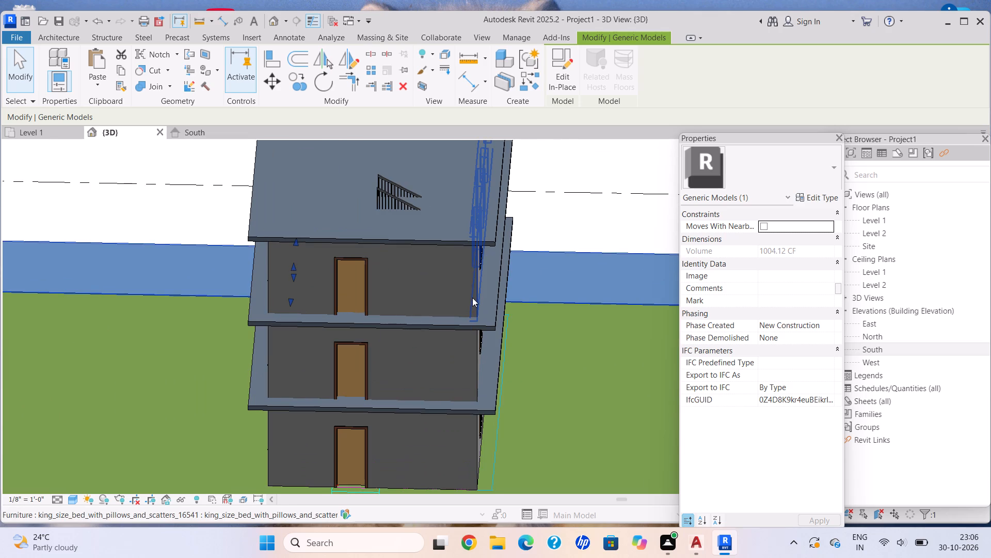
left_click(472, 298)
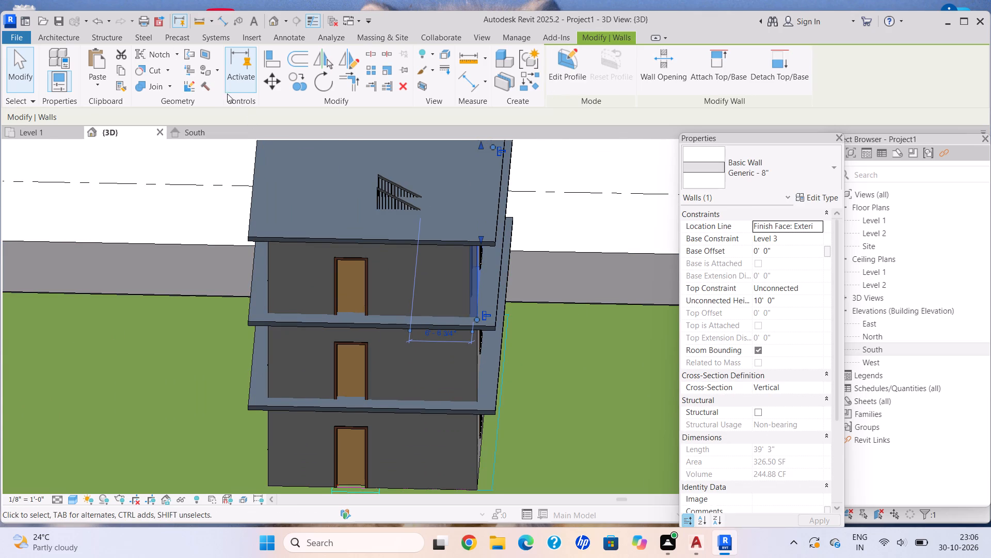
left_click(218, 64)
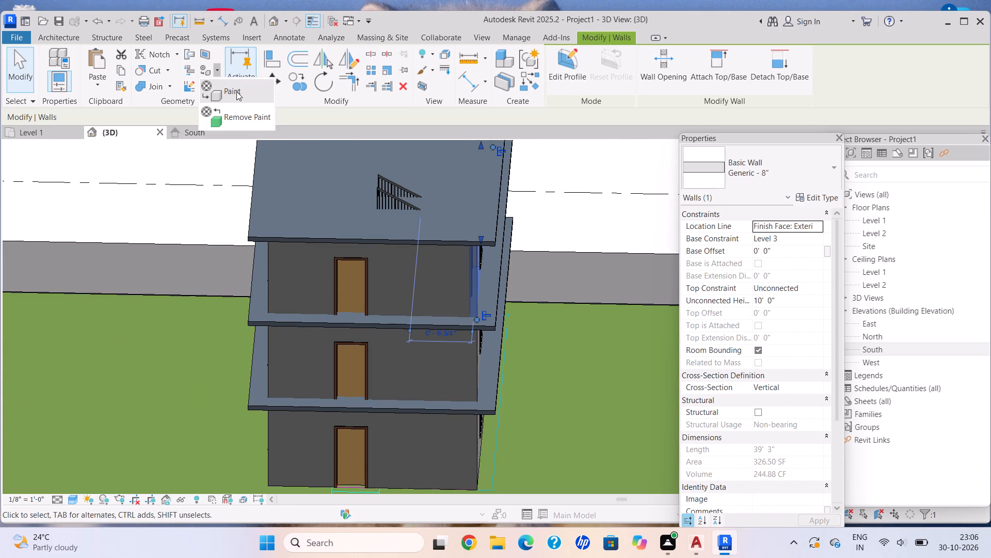
left_click(236, 91)
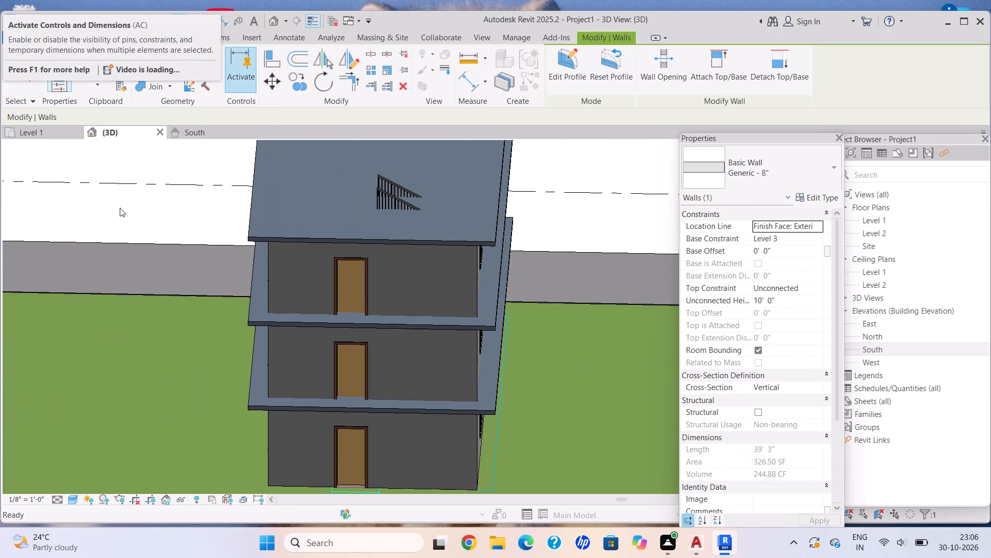
scroll(120, 210, "down", 7)
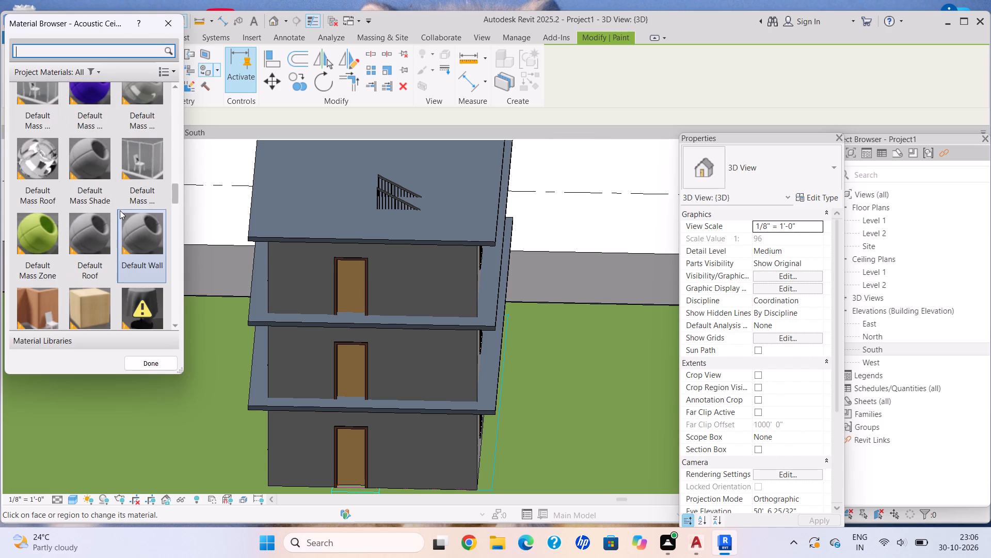
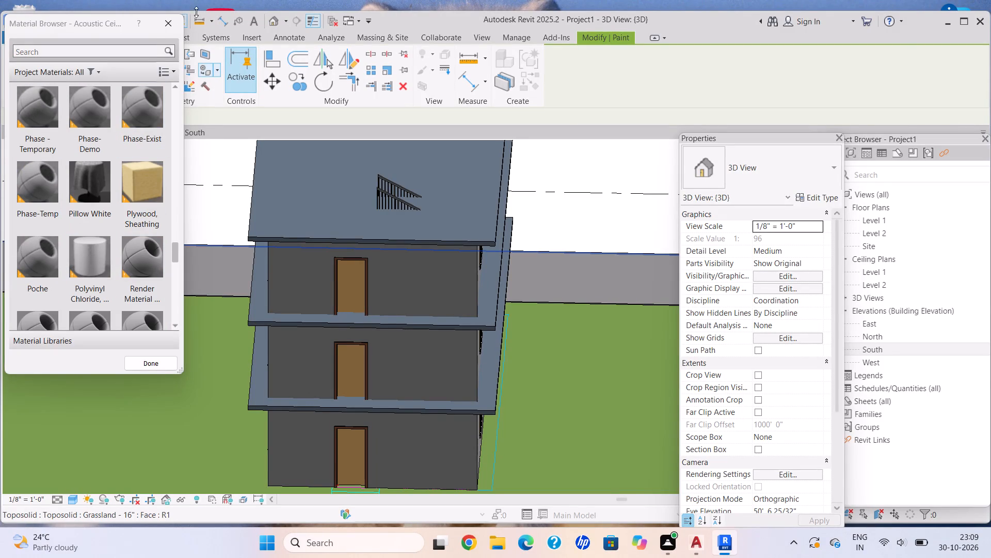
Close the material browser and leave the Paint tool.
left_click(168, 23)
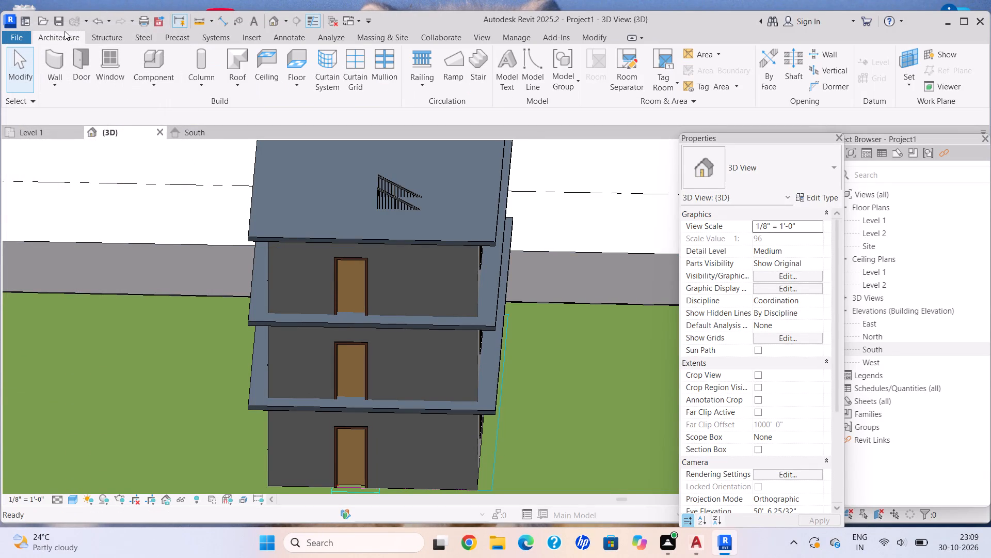
Start a sketched-path railing with the Rectangle draw tool and bring up the whole house in the Level 1 floor plan.
left_click(77, 33)
left_click(73, 33)
left_click(70, 39)
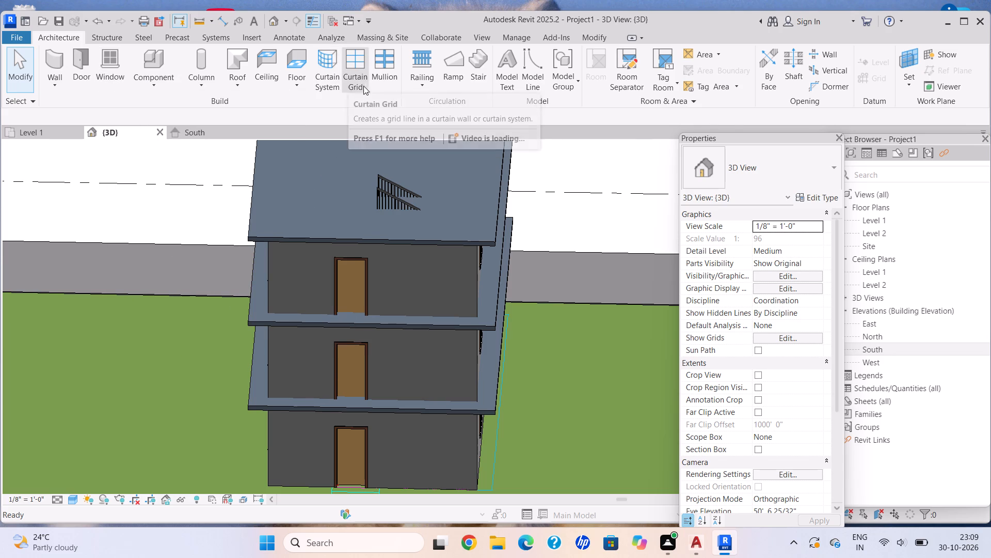
left_click(423, 85)
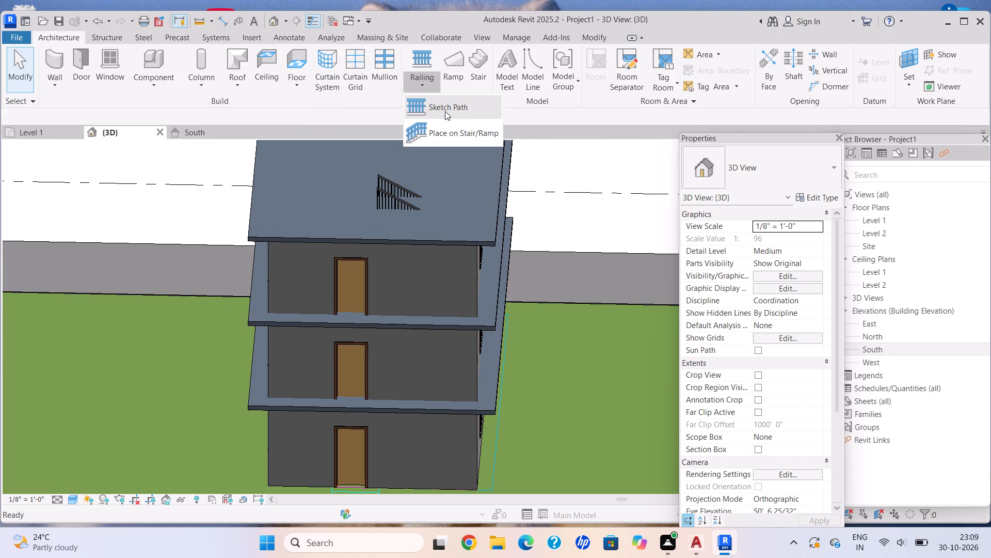
left_click(443, 106)
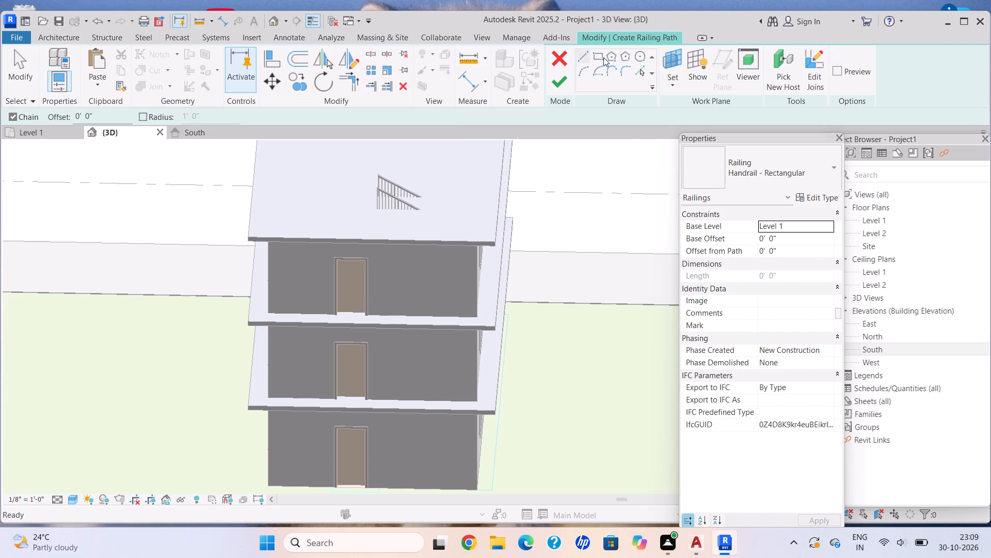
left_click(601, 57)
left_click(53, 135)
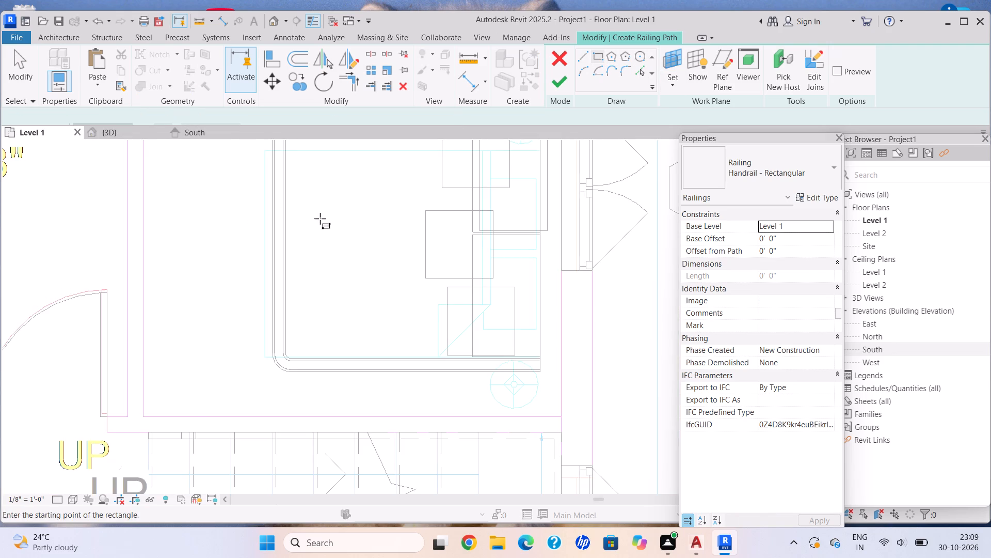
scroll(336, 230, "down", 14)
scroll(304, 198, "down", 1)
middle_click(304, 198)
middle_click_drag(307, 199, 351, 285)
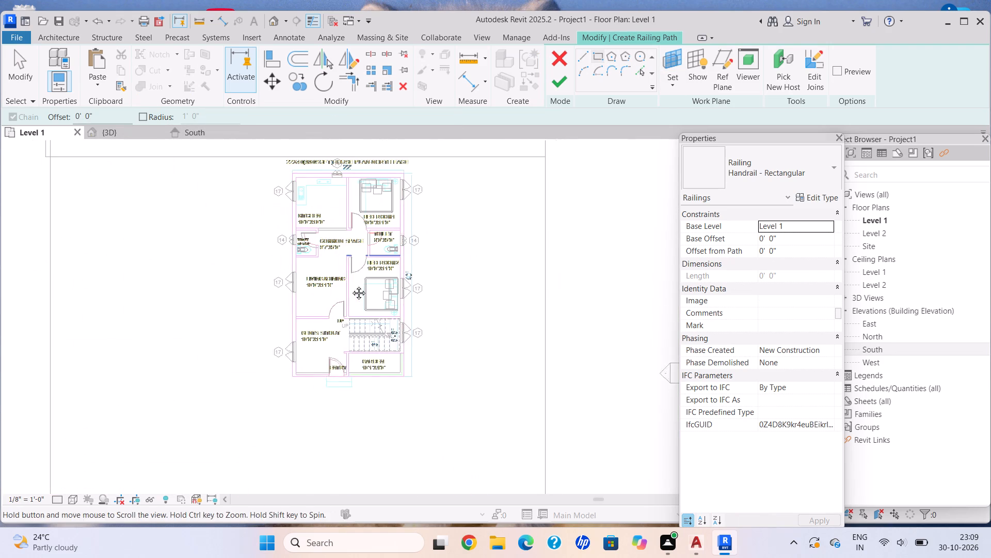
middle_click_drag(351, 285, 352, 288)
scroll(312, 209, "up", 10)
Sketch a rectangular railing path offset 2' outside the house, from the outer wall corner by the kitchen to the opposite corner by the garden.
left_click(111, 119)
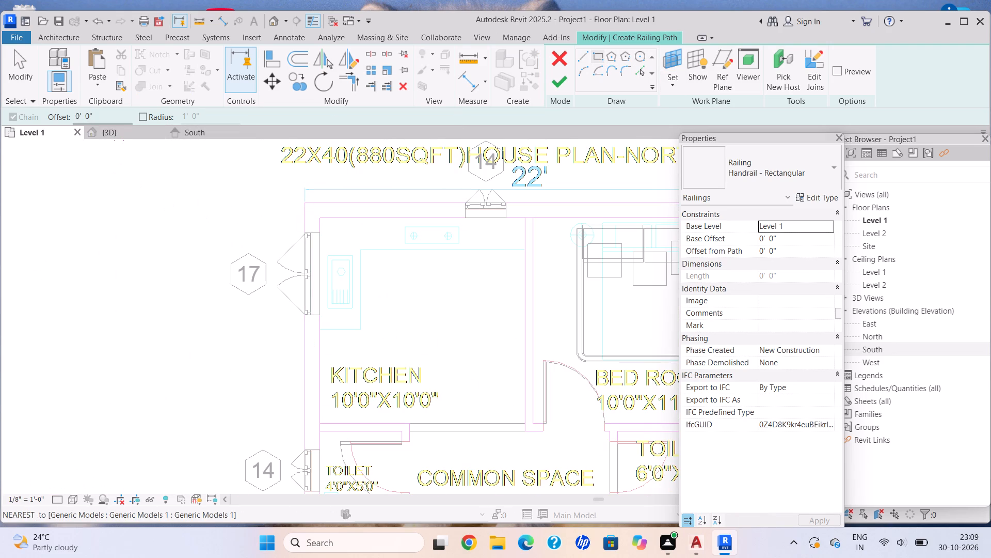
key("BackSpace")
key("BackSpace")
key("BackSpace")
key("BackSpace")
key("BackSpace")
key("BackSpace")
key("BackSpace")
key("BackSpace")
key("BackSpace")
key("BackSpace")
type("2'")
key("Return")
scroll(328, 219, "up", 3)
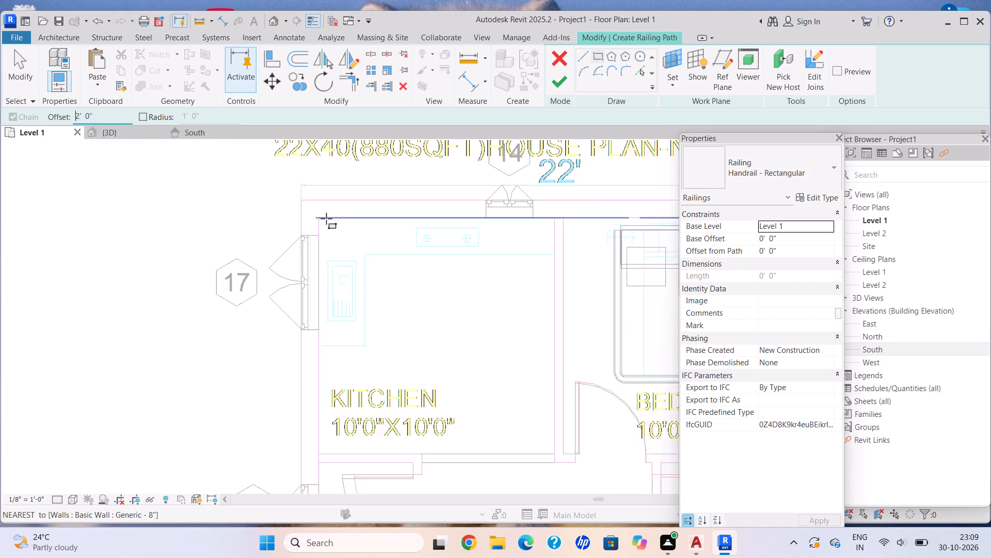
scroll(326, 219, "up", 2)
left_click(283, 186)
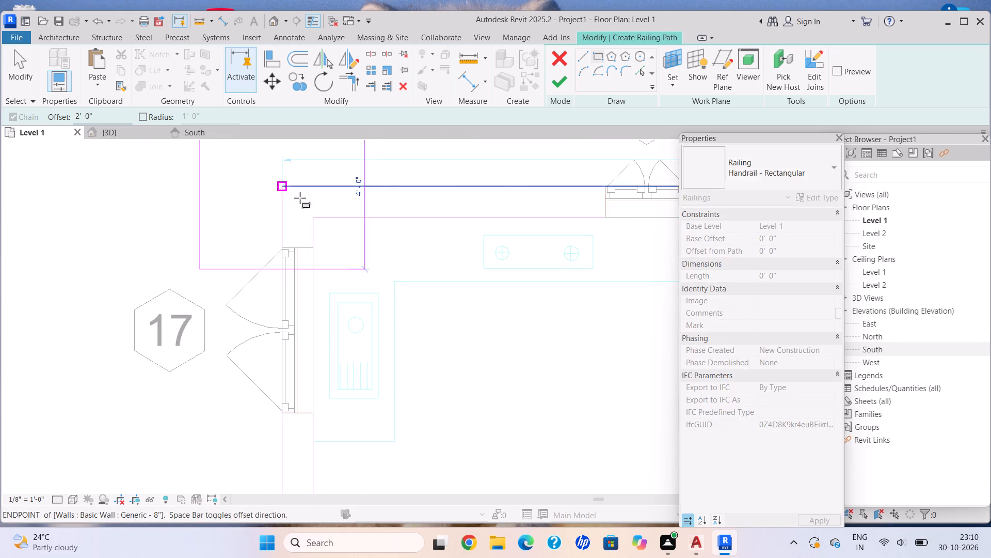
scroll(502, 359, "down", 8)
scroll(566, 396, "down", 8)
middle_click_drag(571, 400, 439, 283)
middle_click_drag(489, 357, 481, 324)
scroll(465, 385, "up", 9)
scroll(478, 381, "up", 12)
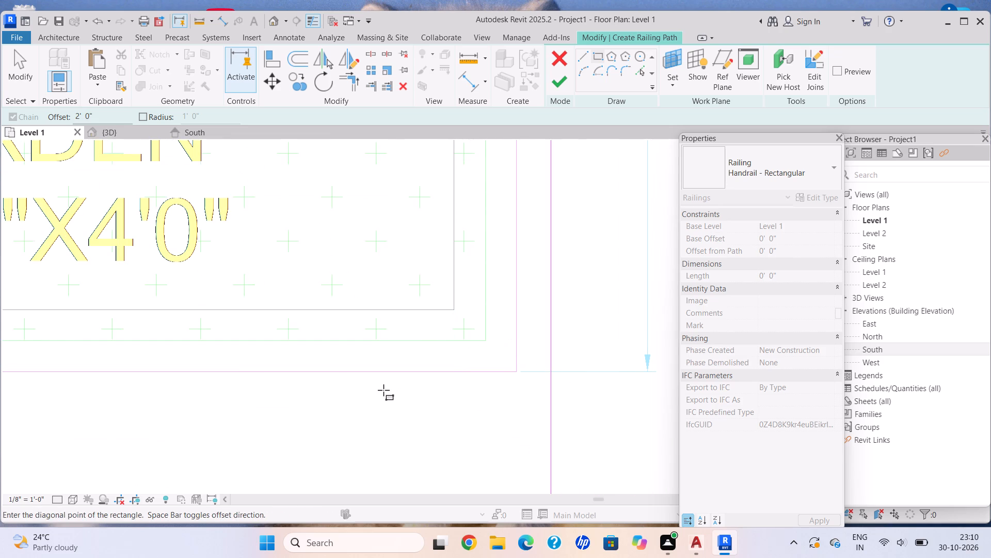
scroll(383, 390, "down", 9)
scroll(391, 374, "up", 6)
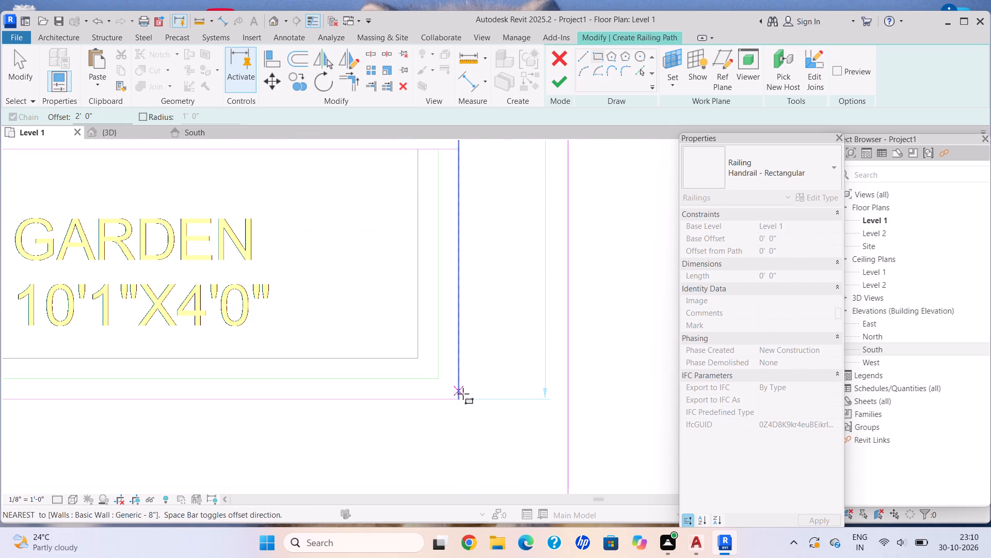
left_click(457, 400)
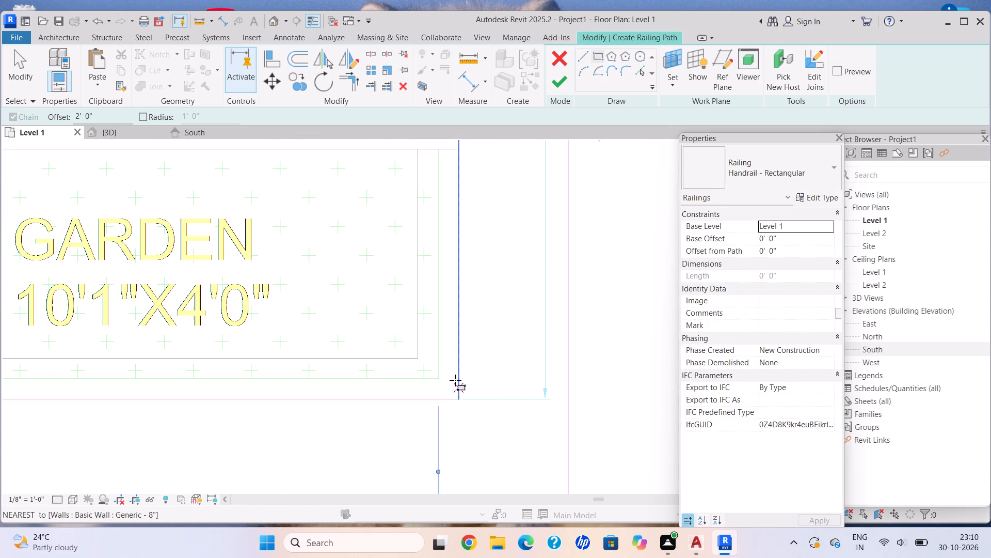
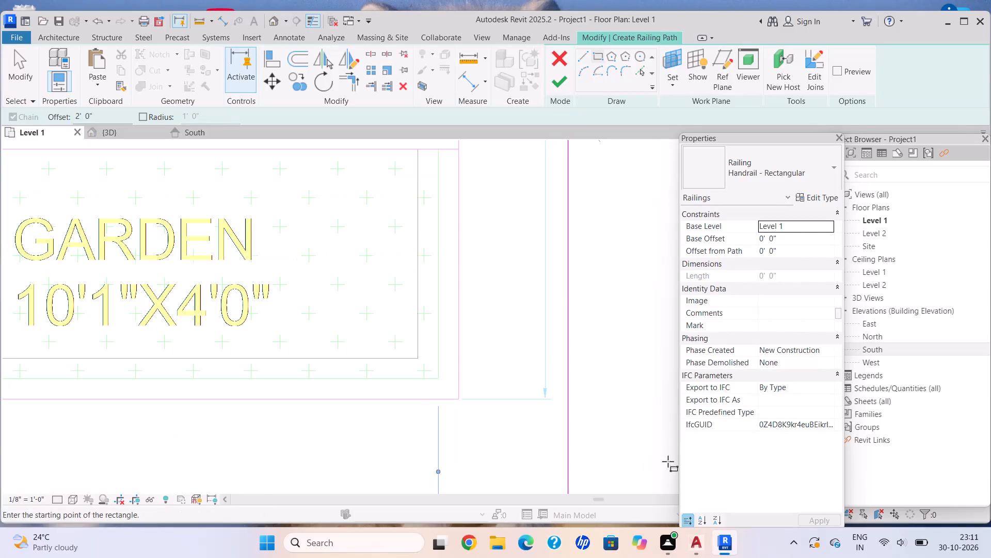
Examine the sketched rectangular railing path around the house in the Level 1 floor plan, from the garden corner outward.
scroll(315, 370, "down", 1)
middle_click_drag(318, 371, 533, 429)
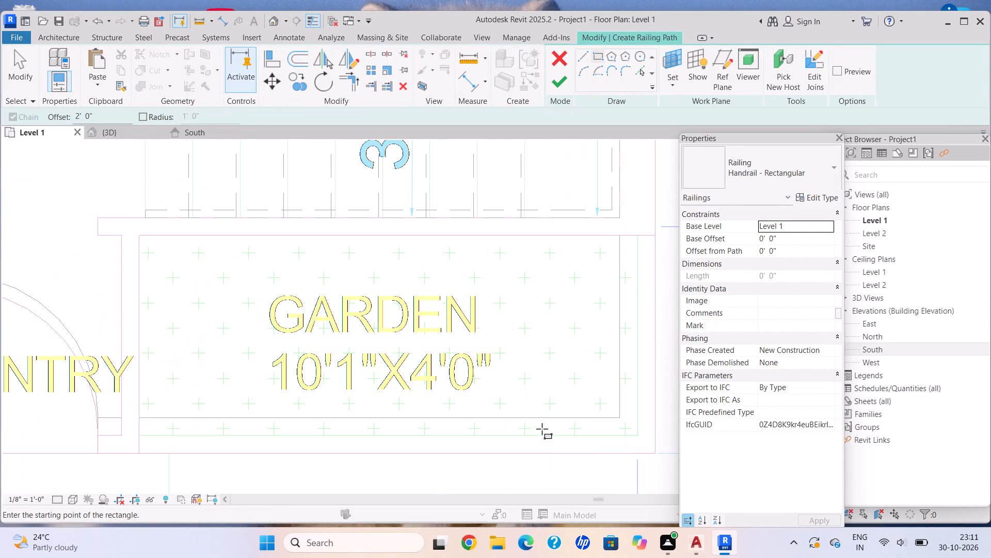
scroll(535, 437, "down", 1)
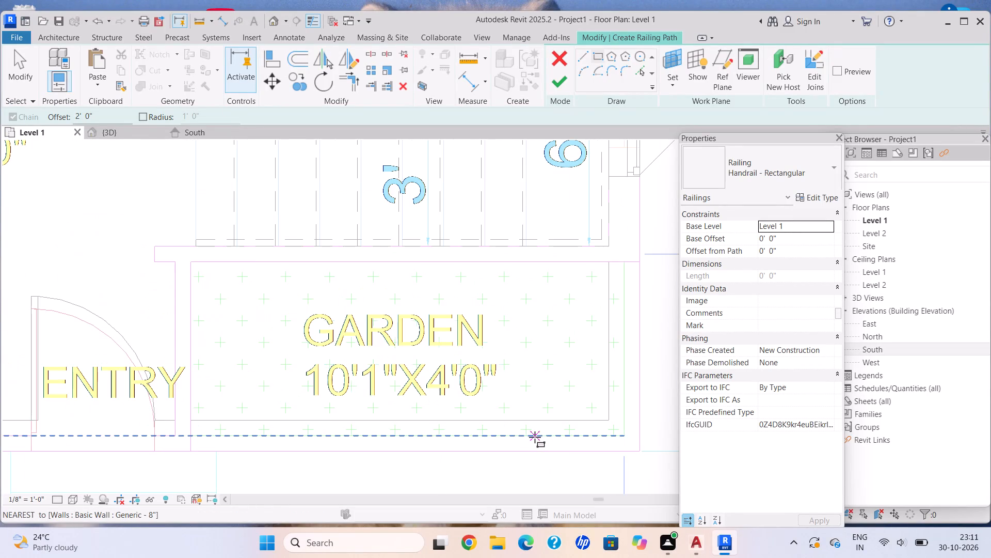
scroll(535, 437, "down", 3)
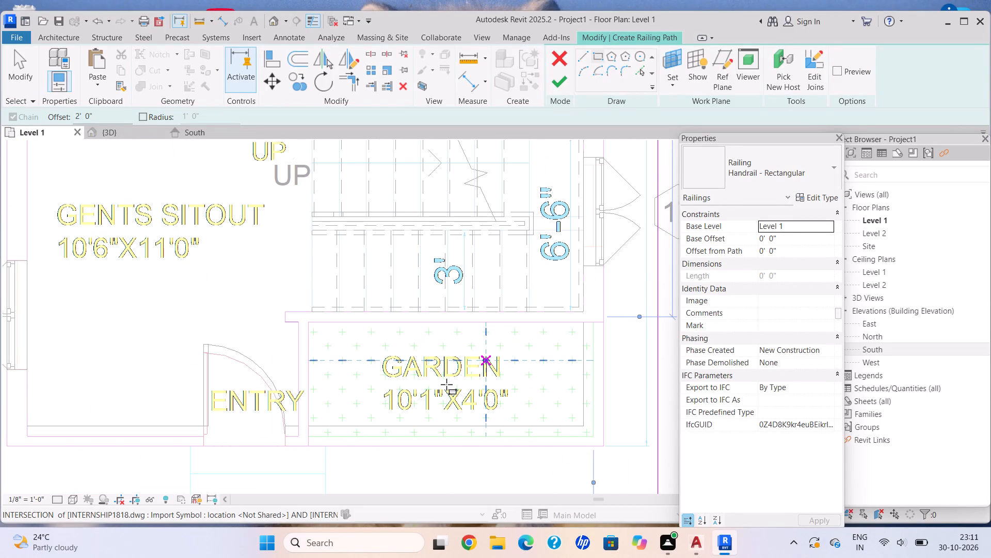
scroll(446, 384, "down", 9)
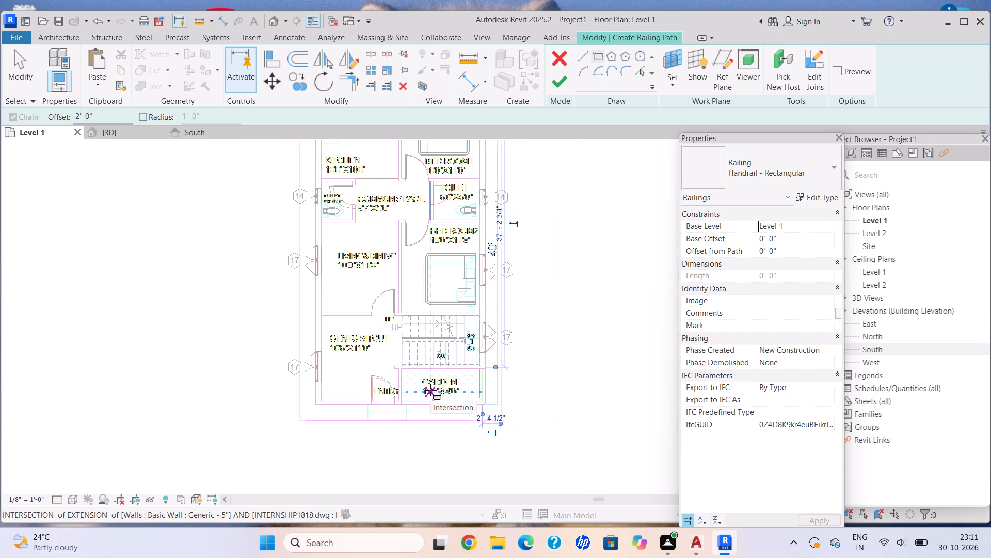
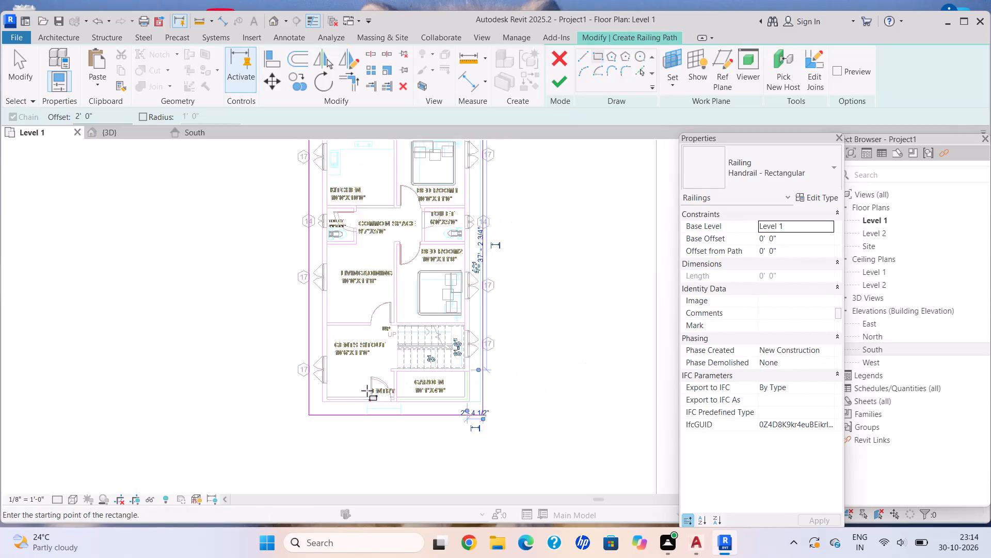
Examine the sketched rectangular railing path around the house in the Level 1 floor plan and in the 3D view.
middle_click_drag(369, 391, 393, 424)
scroll(428, 398, "up", 8)
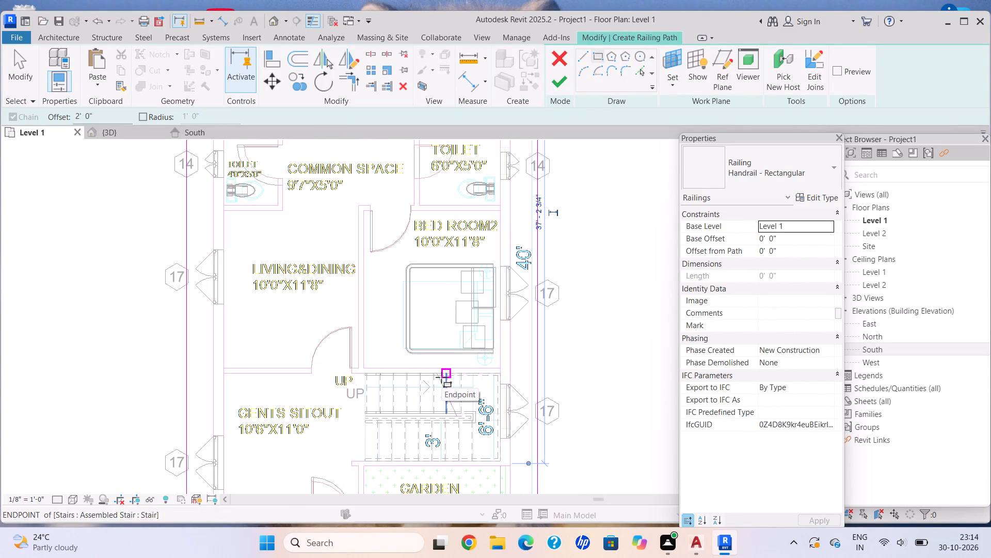
key("Escape")
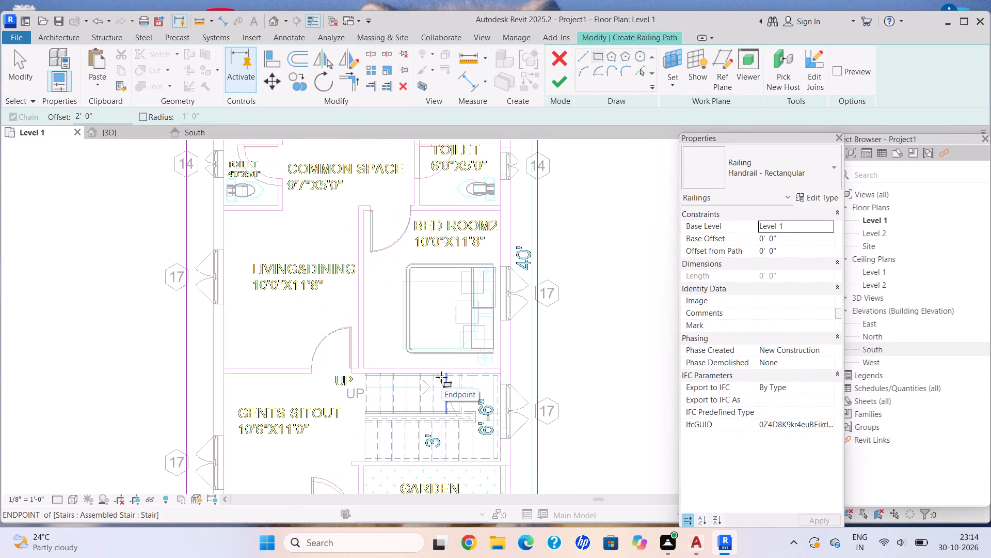
scroll(445, 312, "down", 1)
middle_click_drag(445, 313, 476, 349)
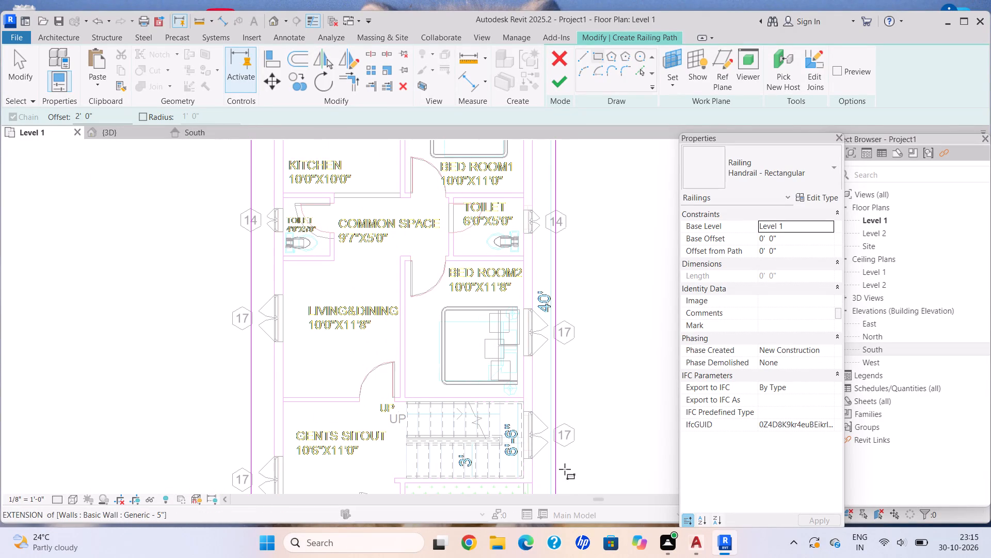
middle_click_drag(524, 318, 520, 301)
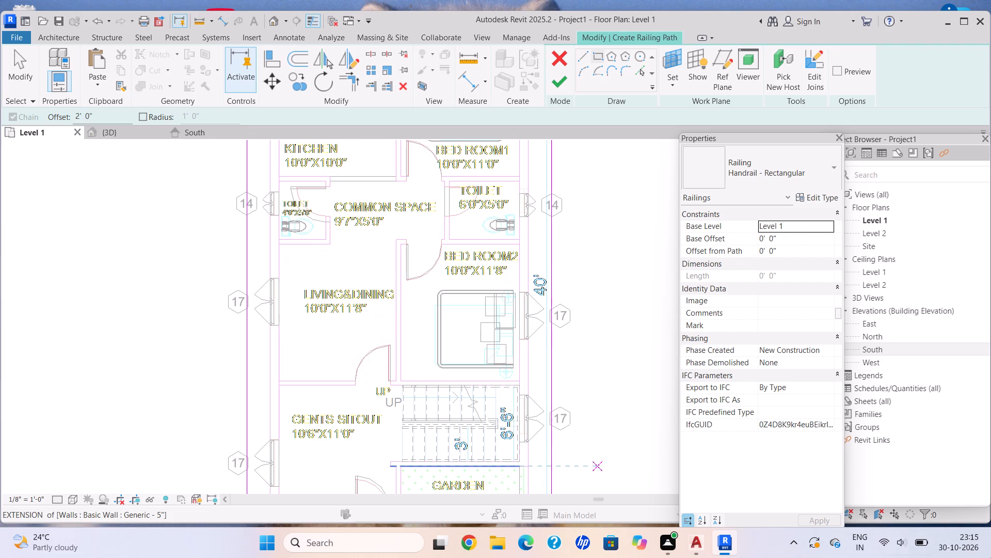
scroll(328, 254, "down", 1)
middle_click_drag(332, 257, 348, 277)
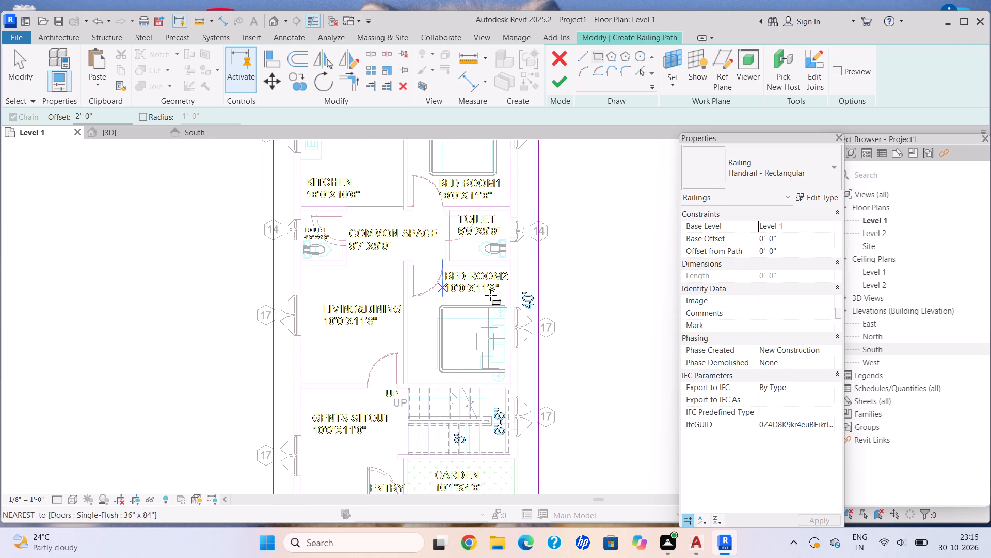
scroll(490, 295, "down", 1)
middle_click(490, 296)
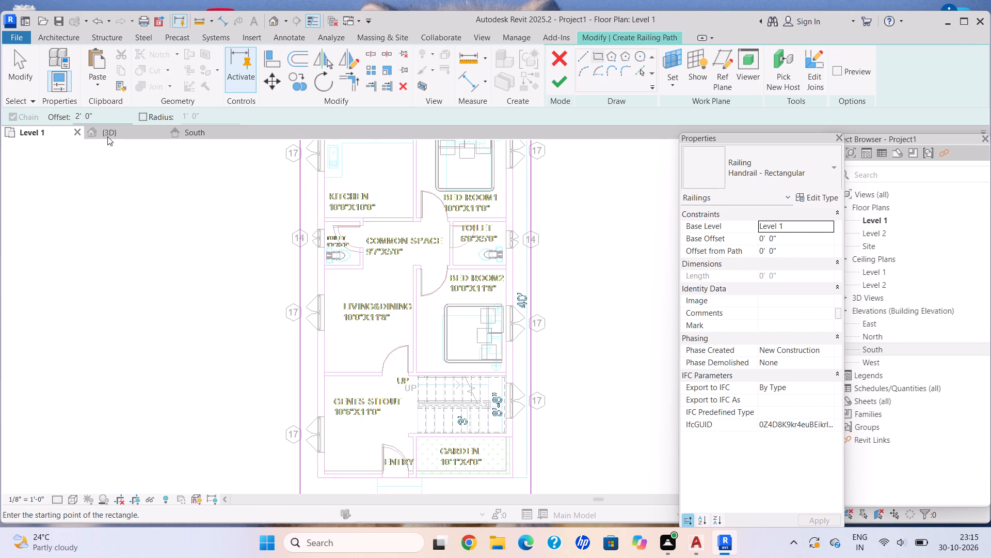
left_click(107, 132)
scroll(302, 236, "down", 2)
middle_click(315, 250)
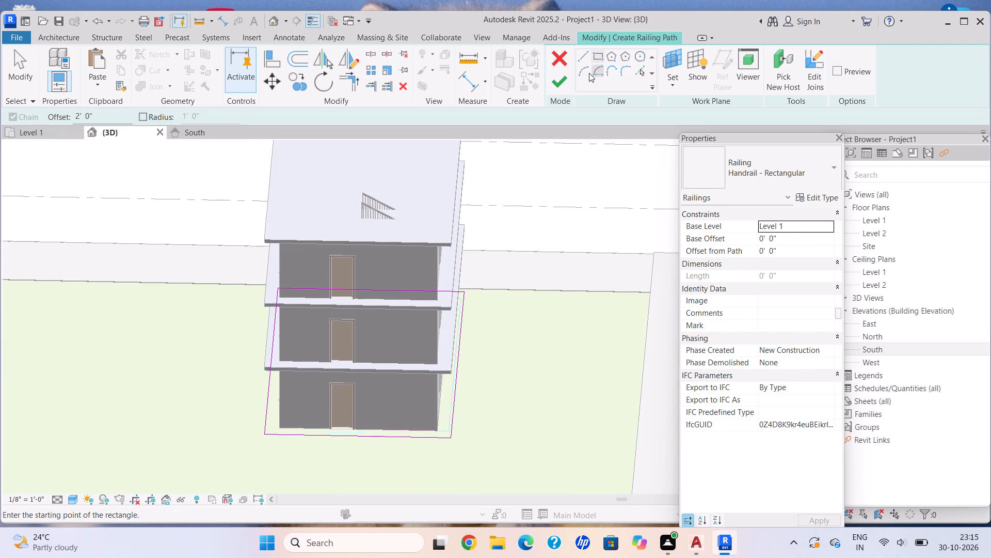
Finish the perimeter railing path sketch from the Level 1 floor plan.
left_click(43, 128)
left_click(555, 75)
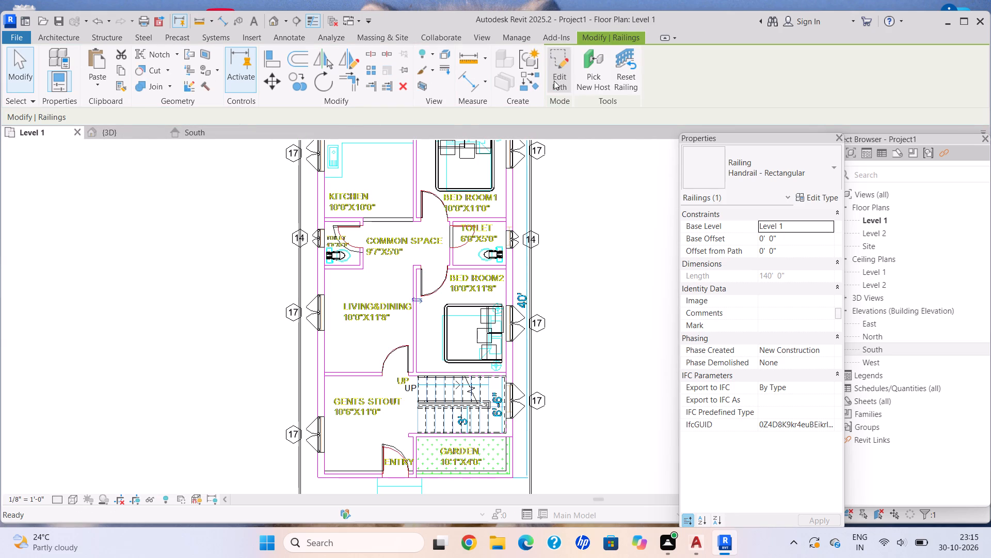
Set the perimeter railing's base level to Level 2 in the 3D view.
left_click(124, 131)
scroll(466, 397, "down", 1)
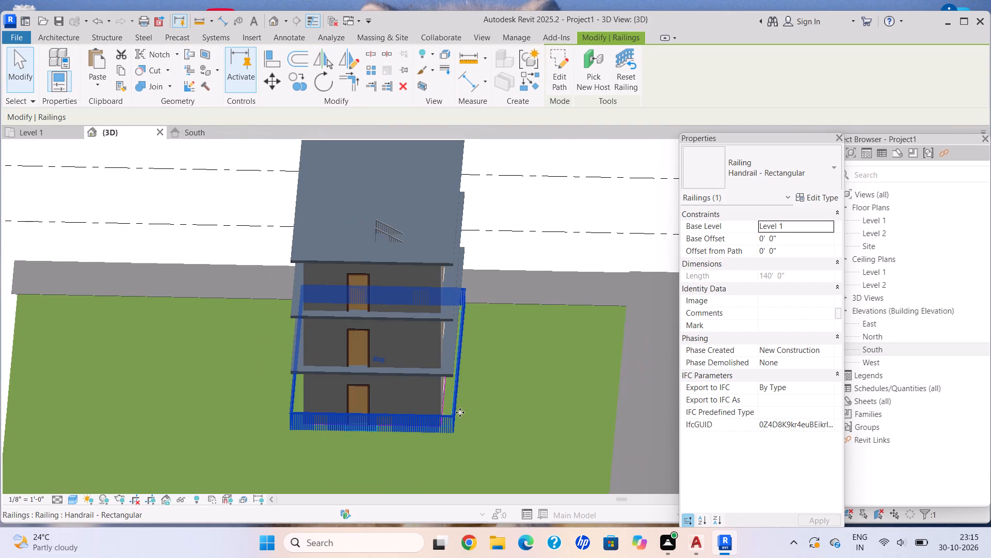
left_click(454, 413)
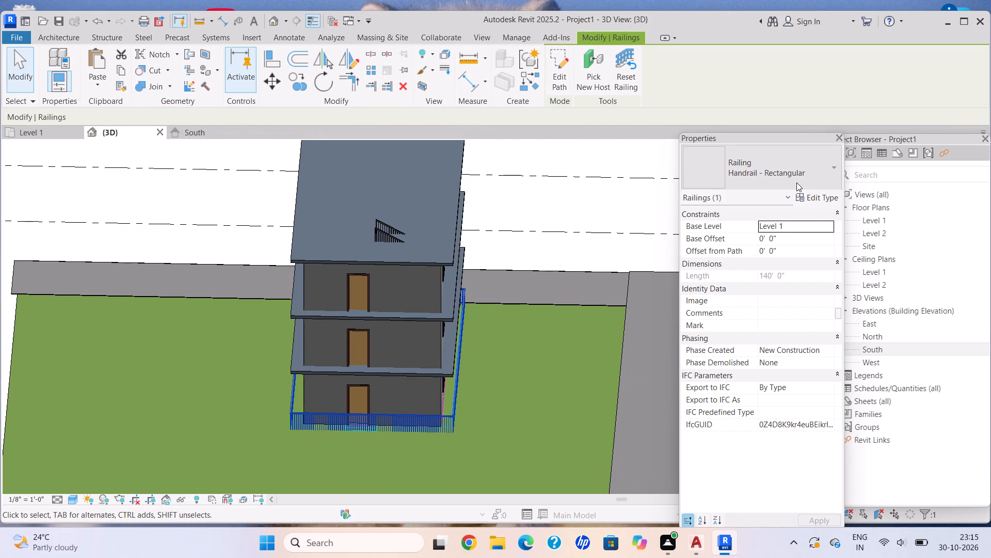
left_click(828, 227)
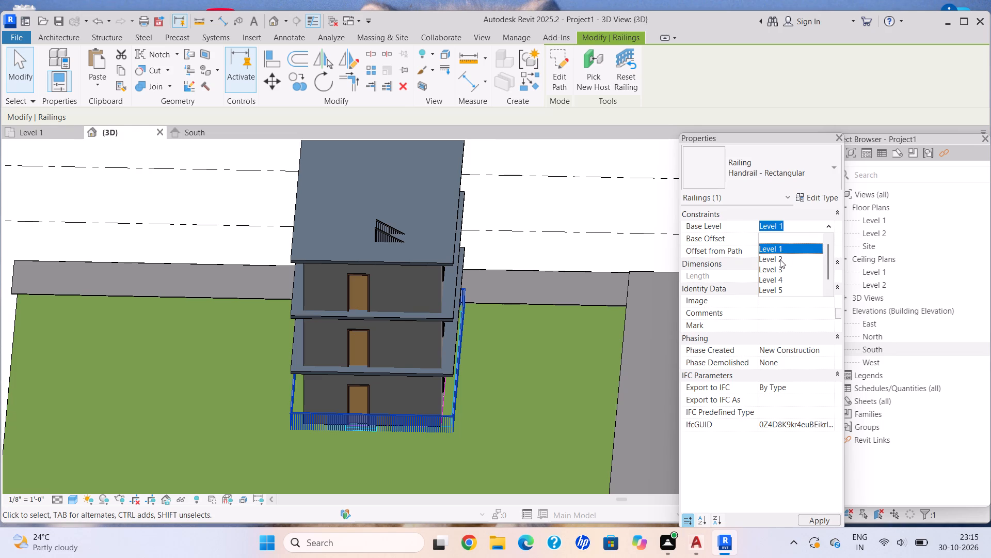
left_click(779, 259)
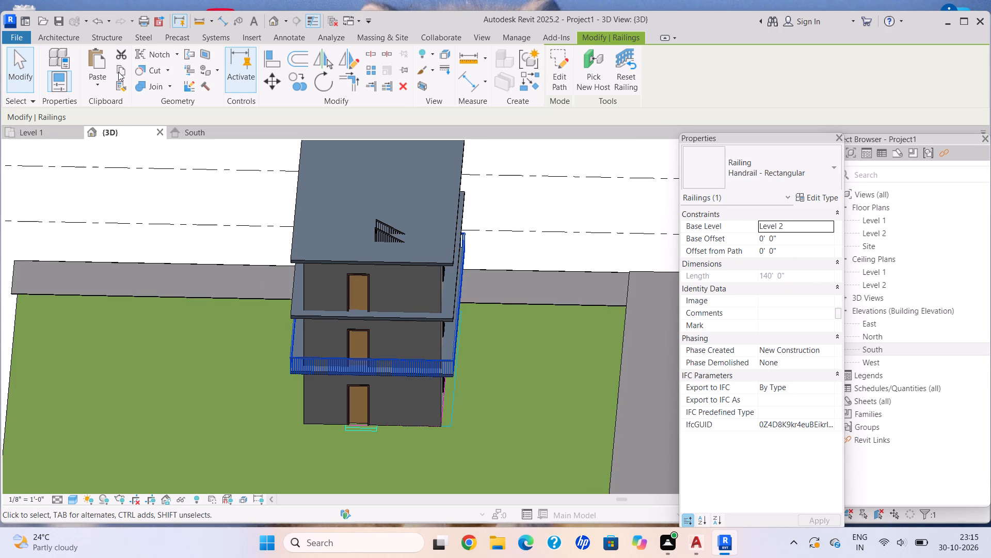
Copy the perimeter railing and paste it aligned to Level 3 and Level 4.
left_click(118, 71)
left_click(94, 84)
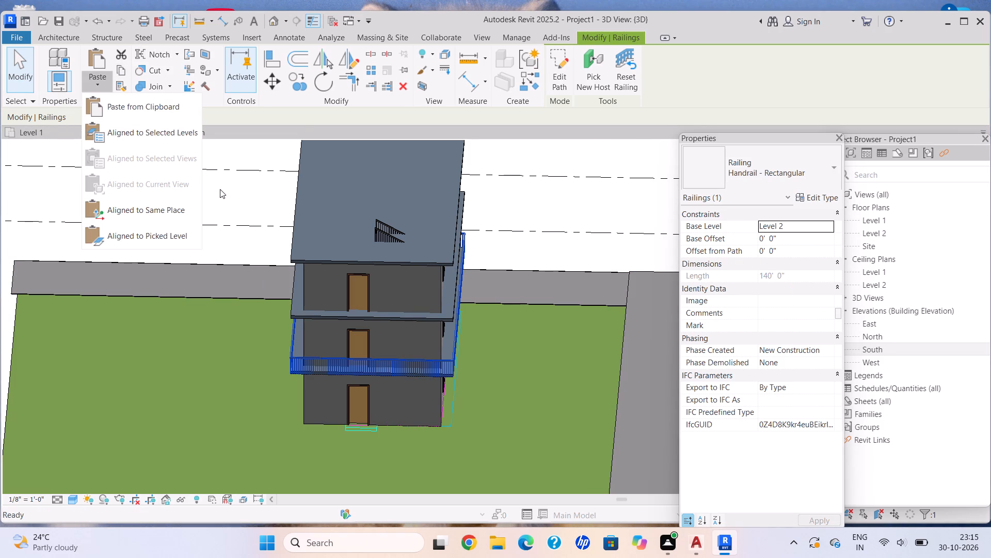
left_click(182, 133)
left_click_drag(439, 195, 441, 196)
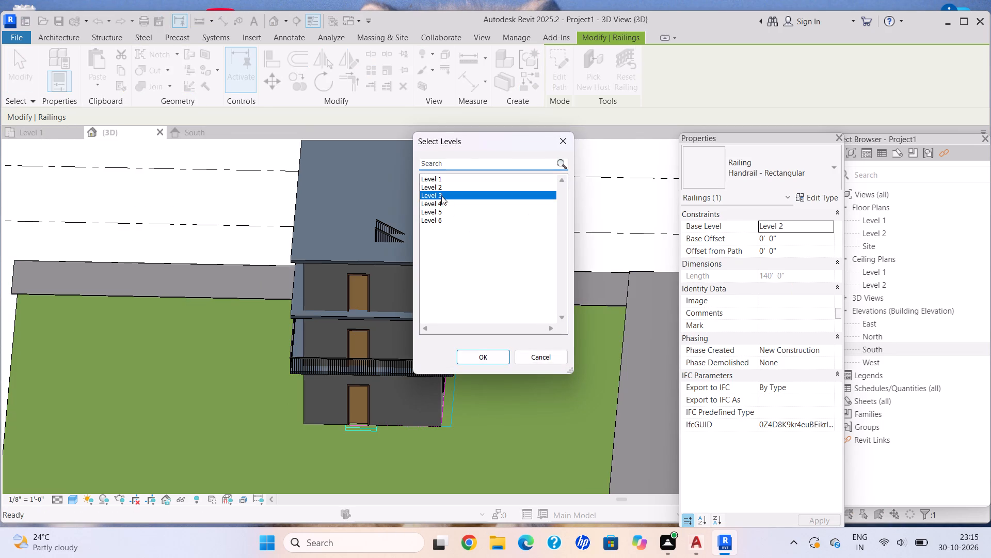
left_click_drag(441, 196, 444, 199)
left_click(490, 359)
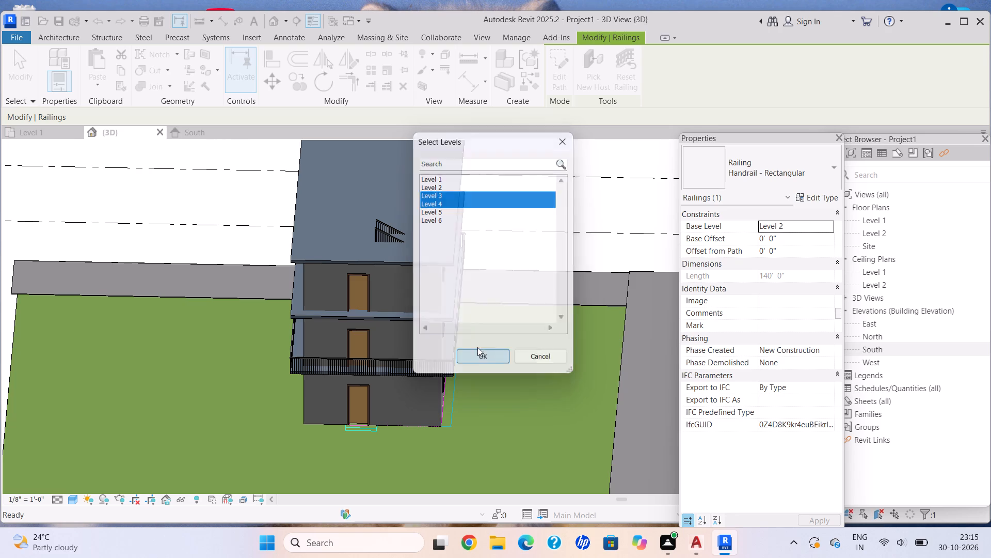
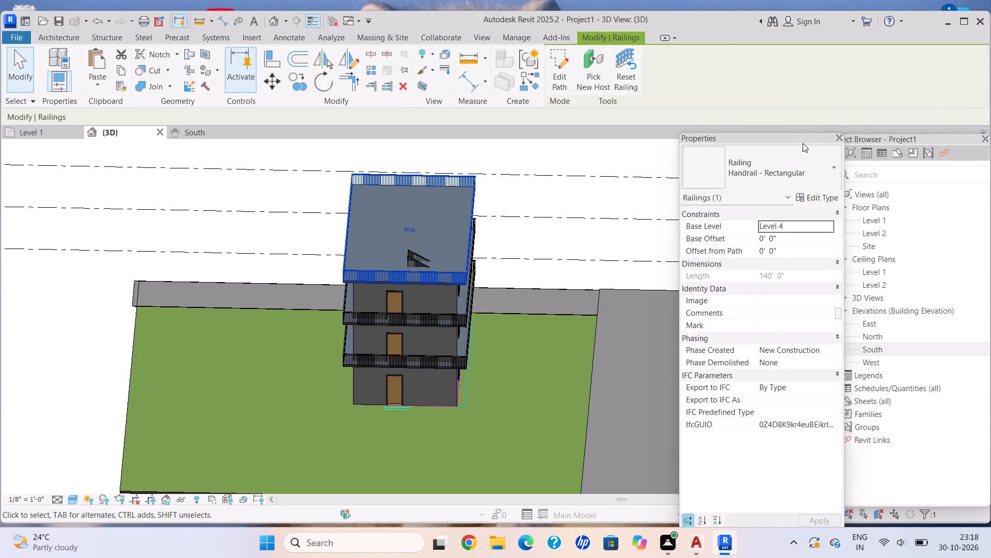
Examine the perimeter railings on the upper levels of the house in the 3D view.
scroll(758, 388, "down", 1)
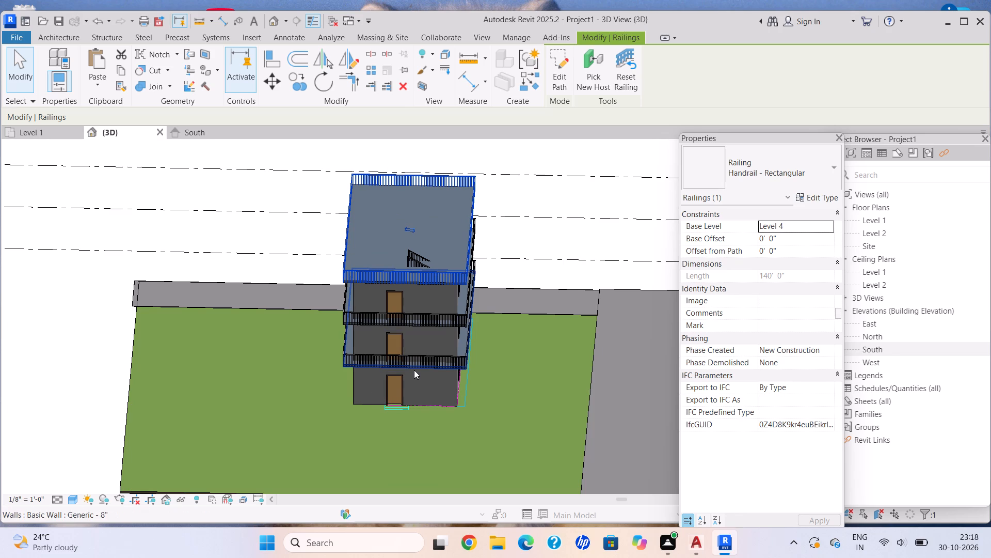
middle_click_drag(422, 365, 466, 403)
scroll(462, 407, "up", 4)
scroll(461, 419, "down", 3)
middle_click_drag(460, 418, 436, 407)
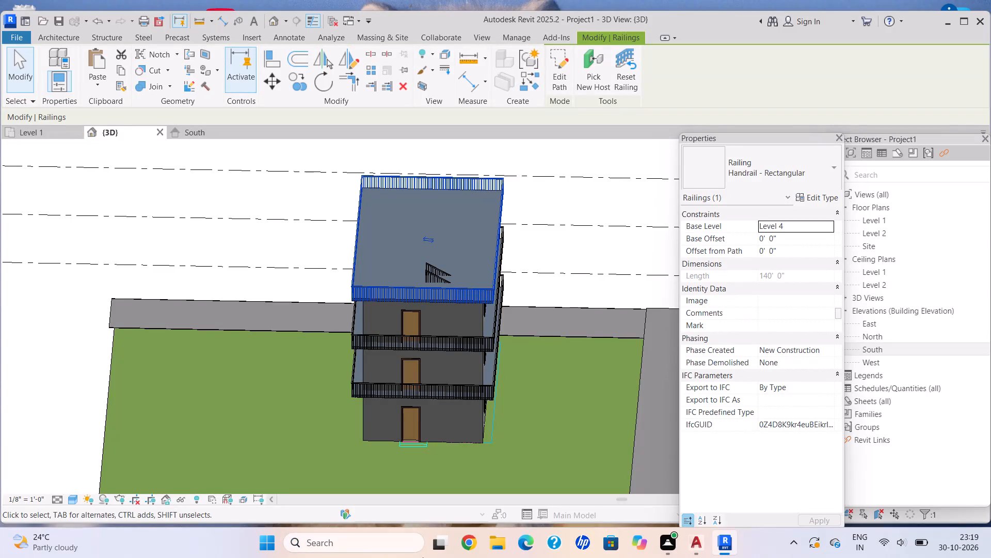
middle_click(431, 323)
middle_click_drag(434, 327, 436, 365)
scroll(436, 359, "up", 1)
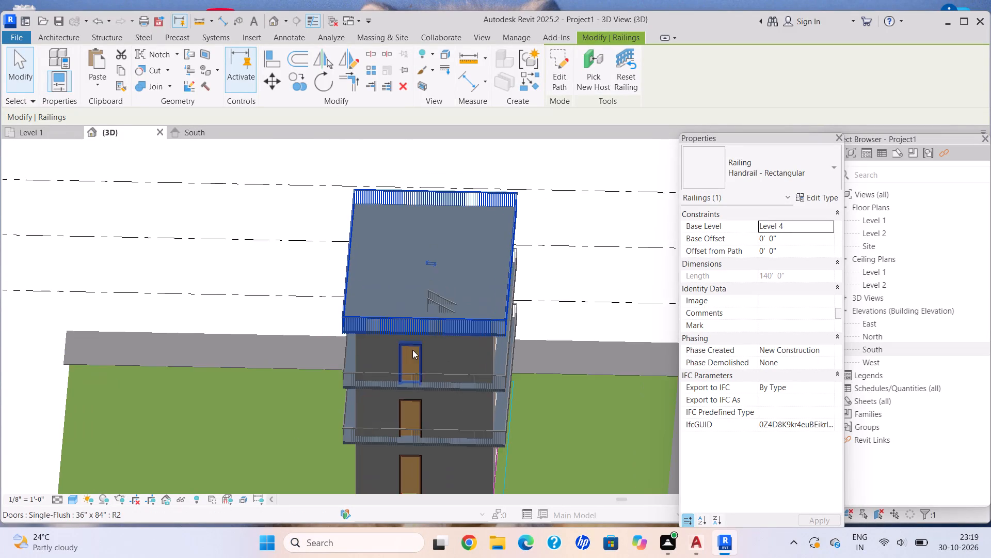
scroll(412, 350, "down", 3)
Paint the outer face of the Level 3 wall containing the door with the Wood - Stained material.
middle_click_drag(357, 327, 180, 326)
scroll(179, 326, "up", 1)
scroll(253, 360, "up", 9)
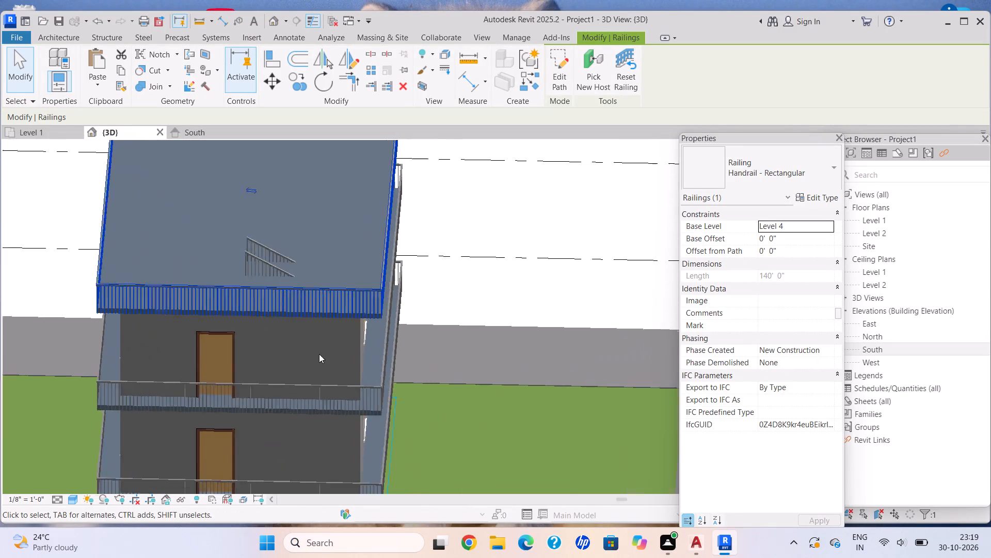
scroll(319, 354, "up", 1)
left_click(389, 358)
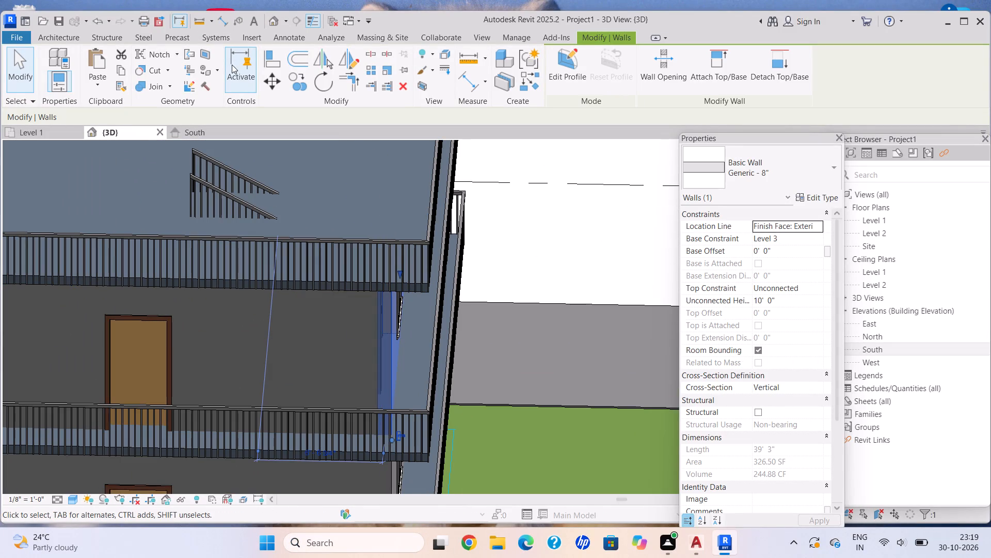
left_click(218, 66)
left_click(230, 96)
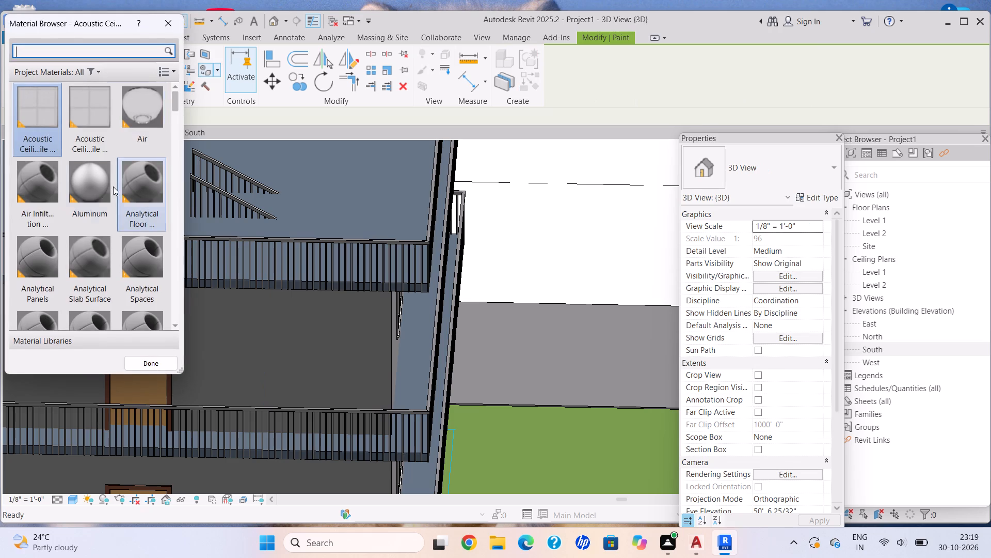
scroll(87, 205, "down", 15)
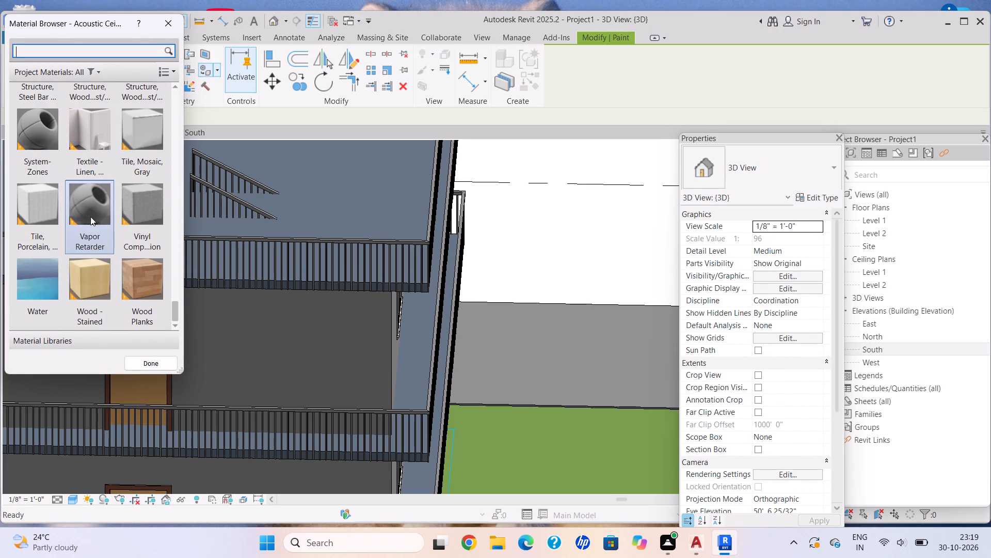
scroll(90, 216, "down", 2)
scroll(90, 218, "up", 4)
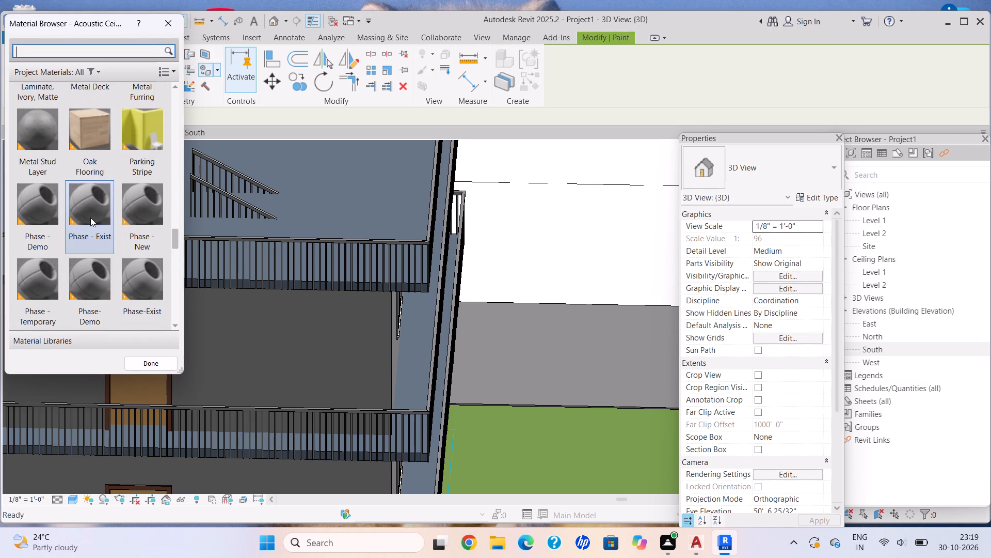
scroll(100, 200, "up", 5)
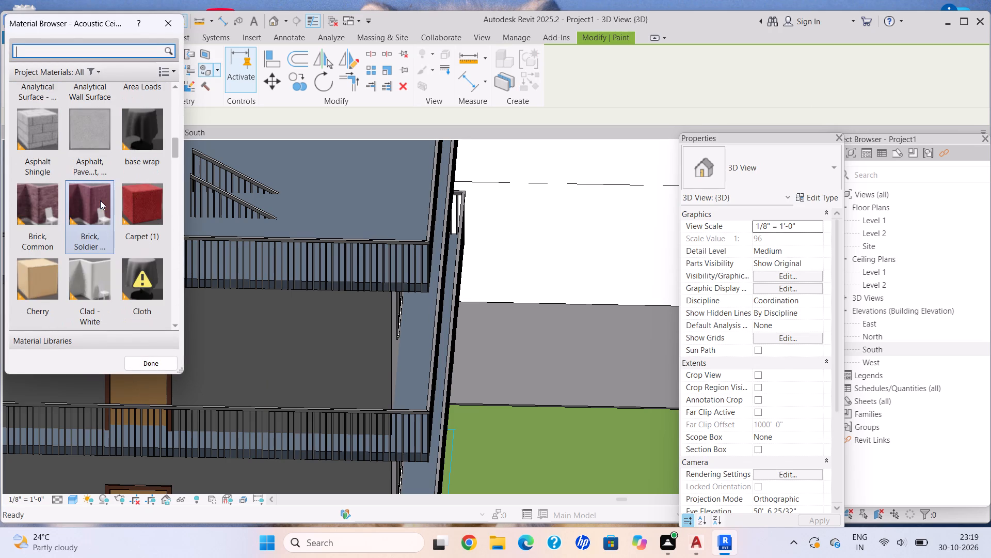
scroll(100, 200, "up", 6)
scroll(102, 215, "down", 3)
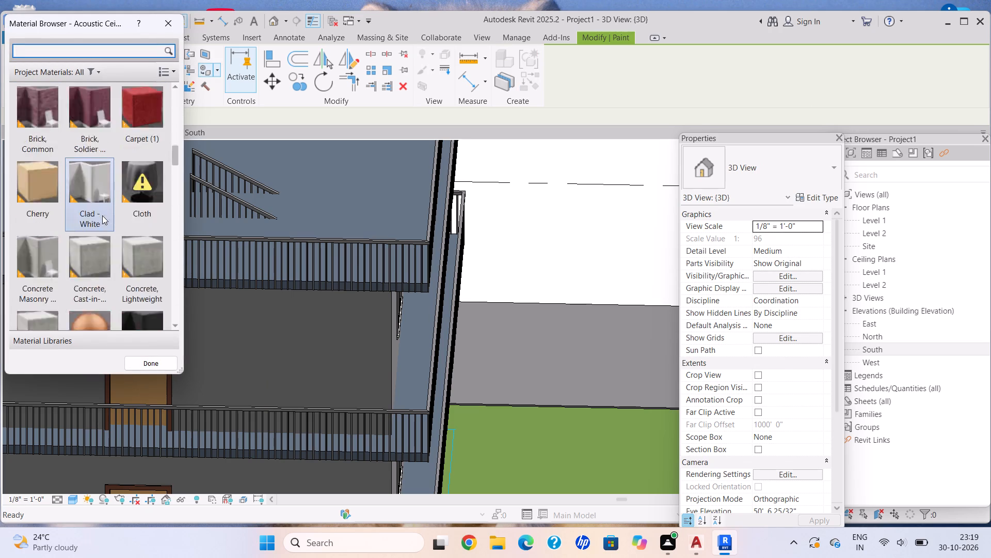
scroll(102, 215, "down", 6)
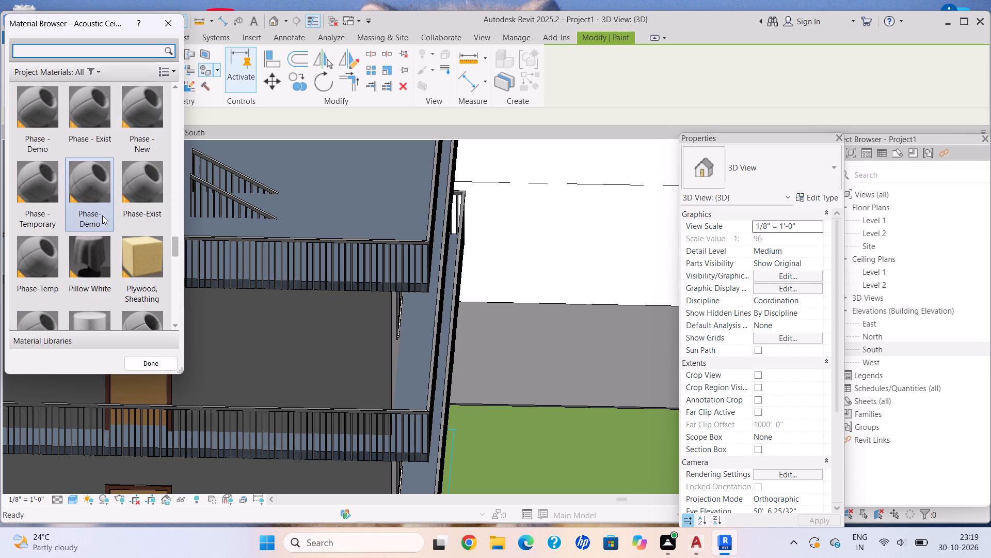
scroll(102, 215, "down", 3)
left_click(91, 261)
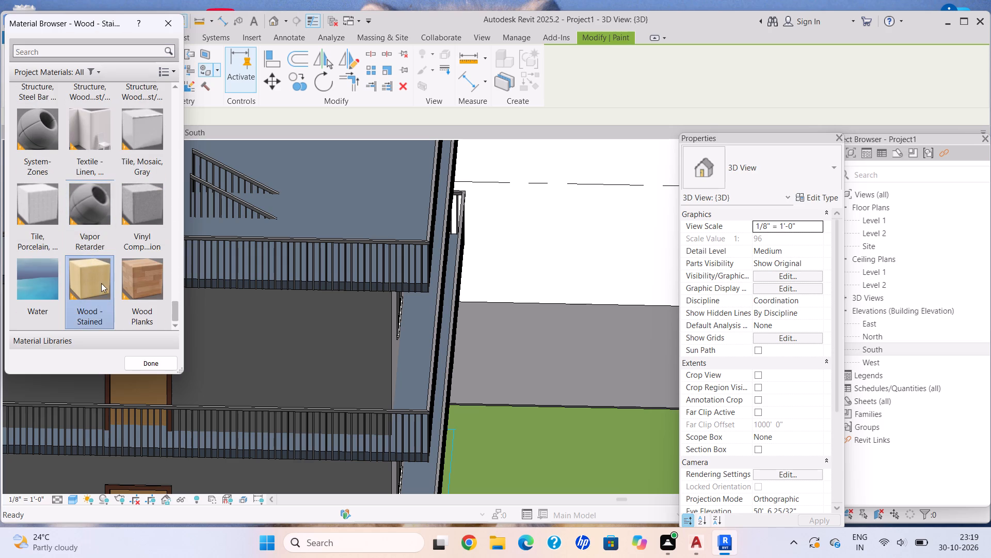
left_click(303, 348)
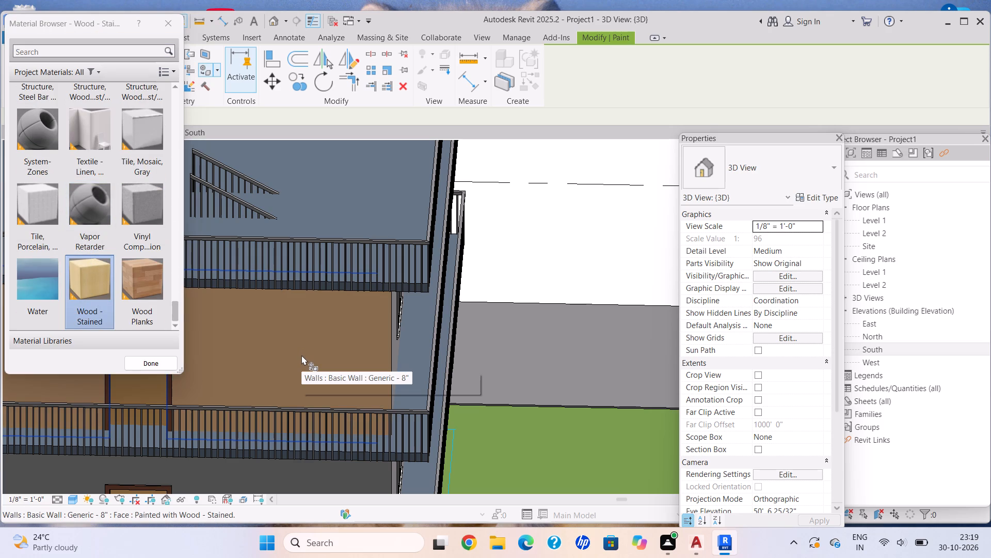
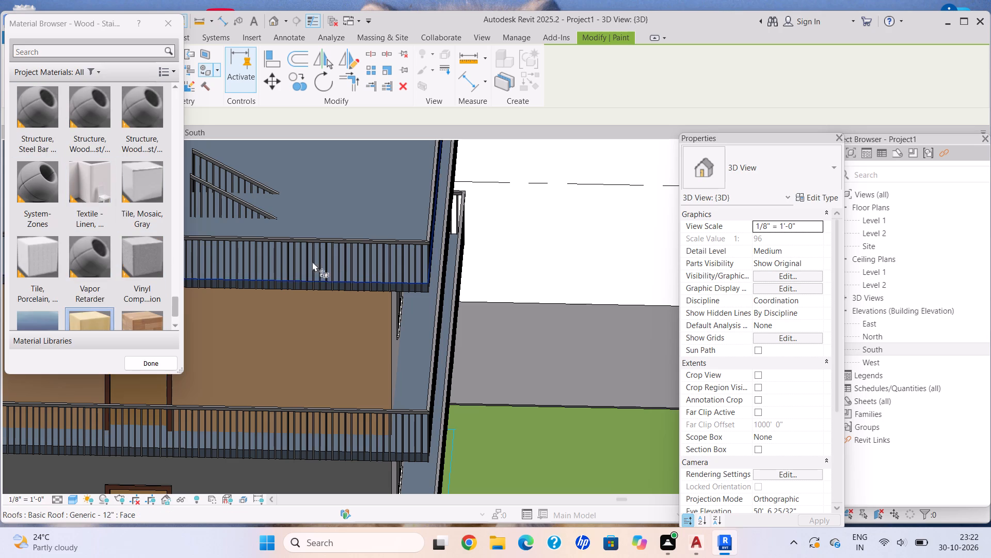
Paint the outer faces of the two lower-storey walls on the door side, down to ground level, with Wood - Stained.
scroll(350, 297, "down", 3)
middle_click_drag(361, 270, 398, 126)
scroll(401, 137, "up", 1)
scroll(353, 318, "up", 4)
left_click(354, 316)
scroll(375, 371, "down", 2)
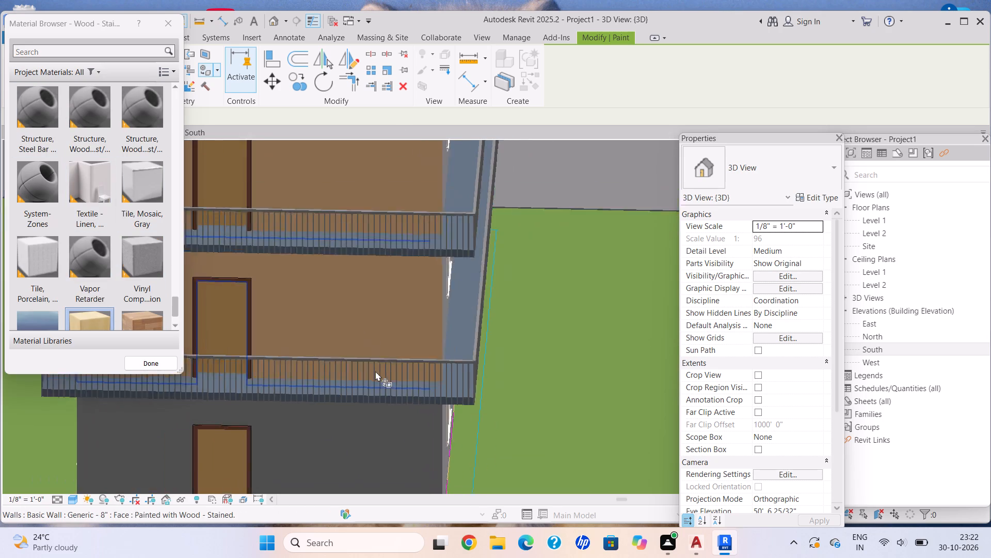
scroll(375, 371, "down", 2)
middle_click_drag(375, 371, 373, 340)
left_click(362, 422)
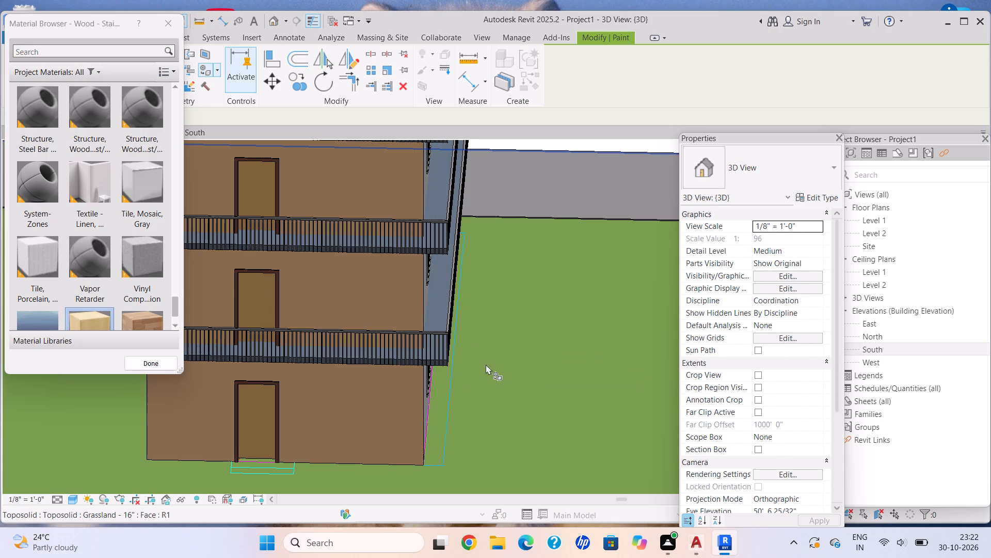
Paint the outer wall faces of all three storeys on the long windowed side of the house with Wood - Stained.
middle_click_drag(438, 340, 337, 315, "shift")
scroll(278, 289, "down", 3)
middle_click_drag(278, 286, 653, 358)
scroll(653, 358, "up", 1)
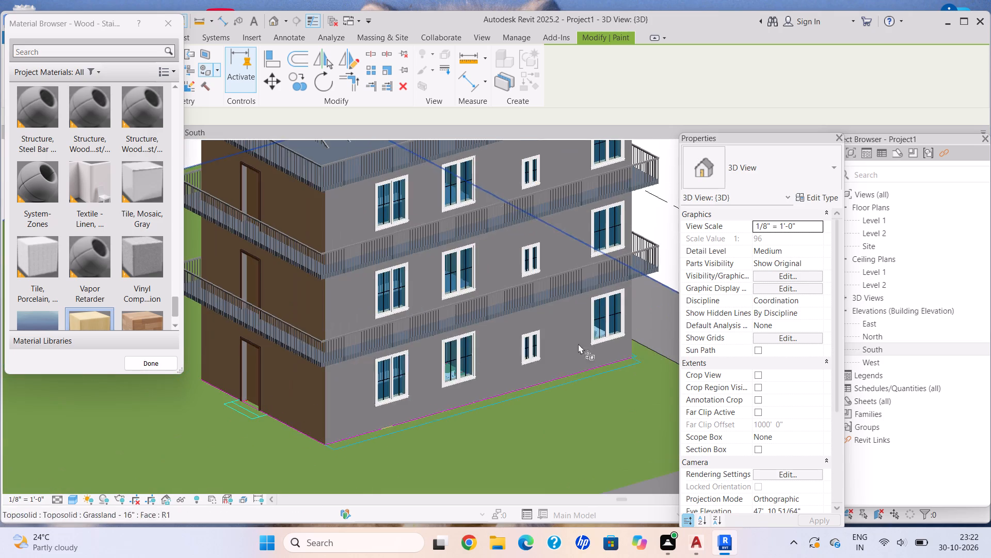
scroll(538, 340, "up", 5)
left_click(465, 336)
scroll(418, 251, "down", 2)
middle_click_drag(418, 251, 461, 389)
scroll(461, 384, "up", 1)
left_click(477, 333)
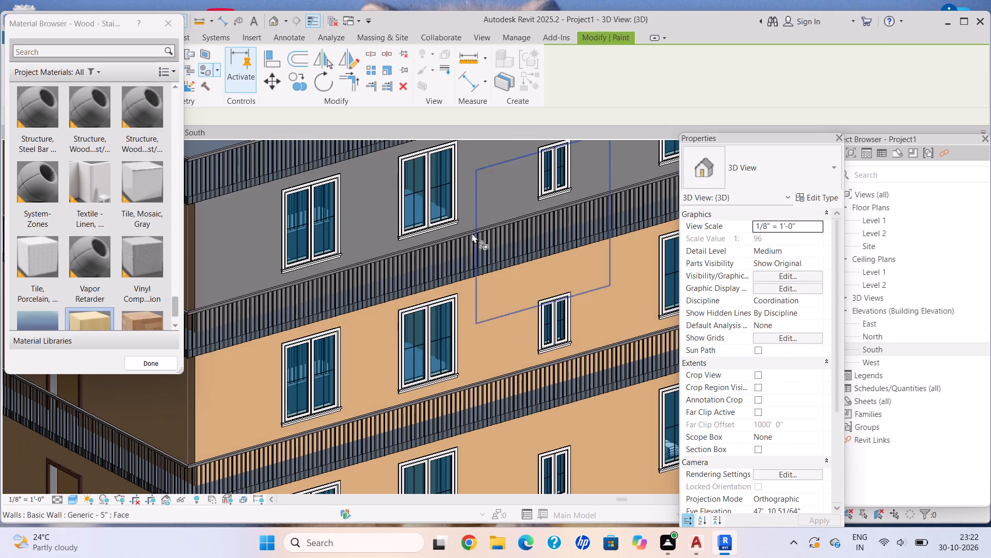
left_click(472, 205)
Paint the unpainted outer wall faces on the adjacent side with one window per storey with Wood - Stained.
scroll(493, 332, "down", 2)
middle_click_drag(493, 332, 272, 281, "shift")
middle_click_drag(290, 266, 294, 278)
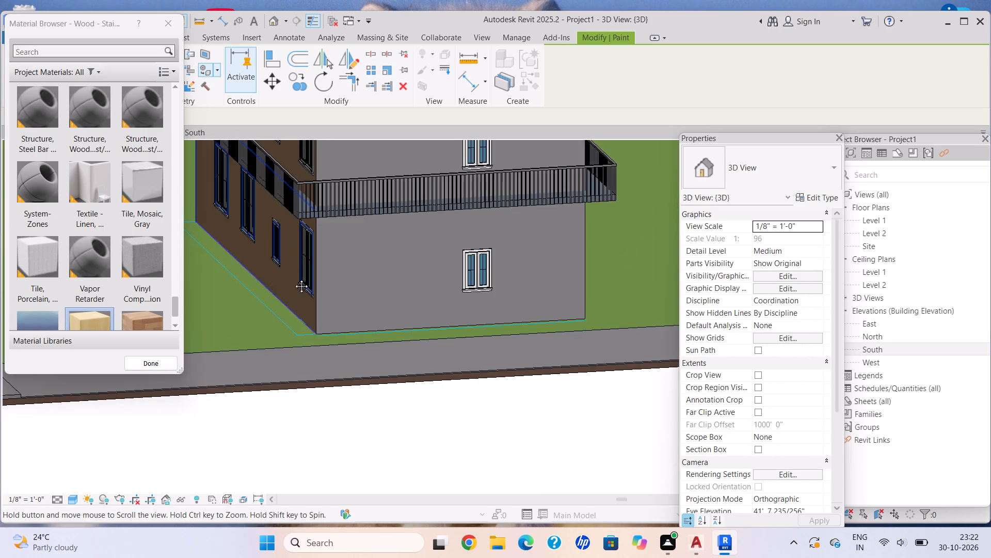
middle_click_drag(294, 278, 267, 431)
scroll(357, 415, "up", 4)
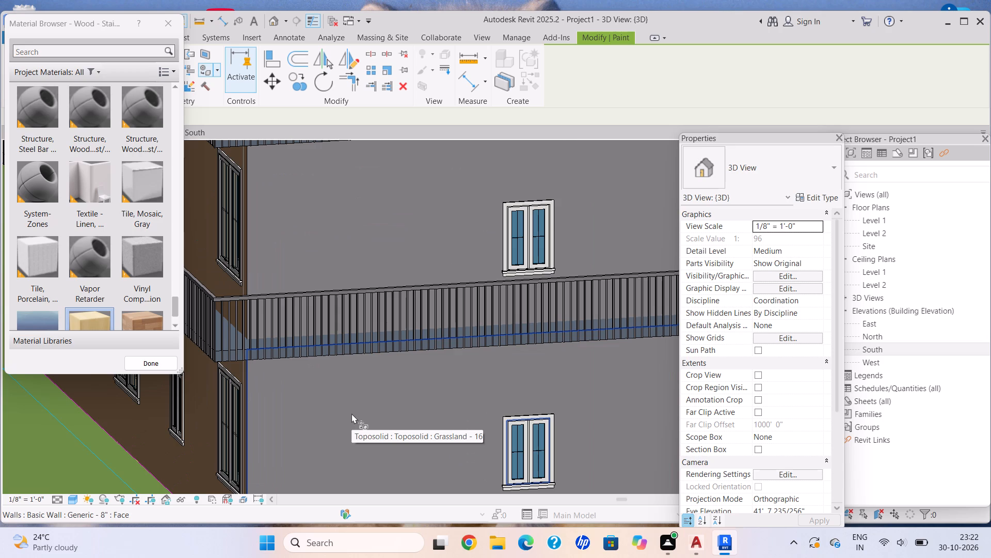
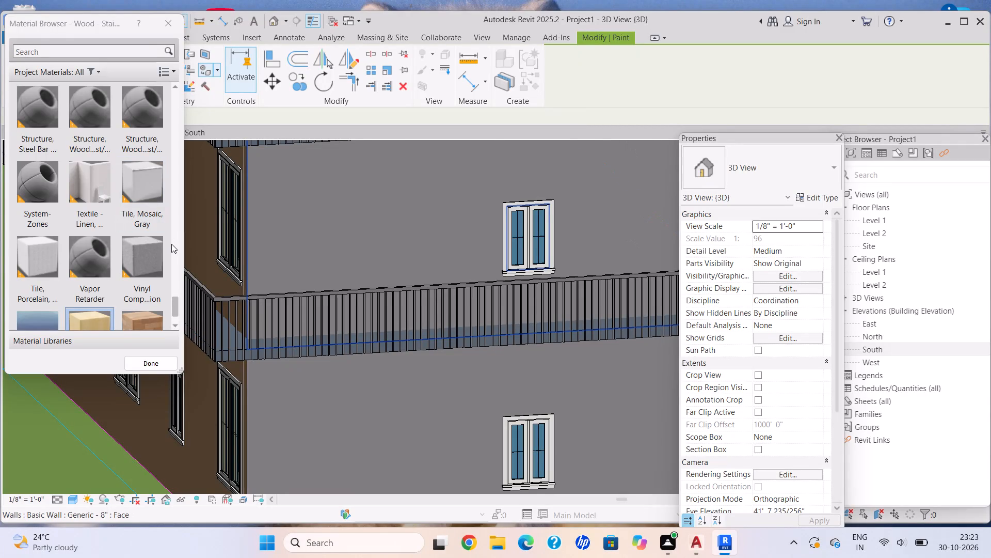
Paint the remaining grey outer wall faces on the short side opposite the doors, with one window per storey, with Wood - Stained.
scroll(283, 305, "down", 2)
left_click(348, 198)
left_click(408, 393)
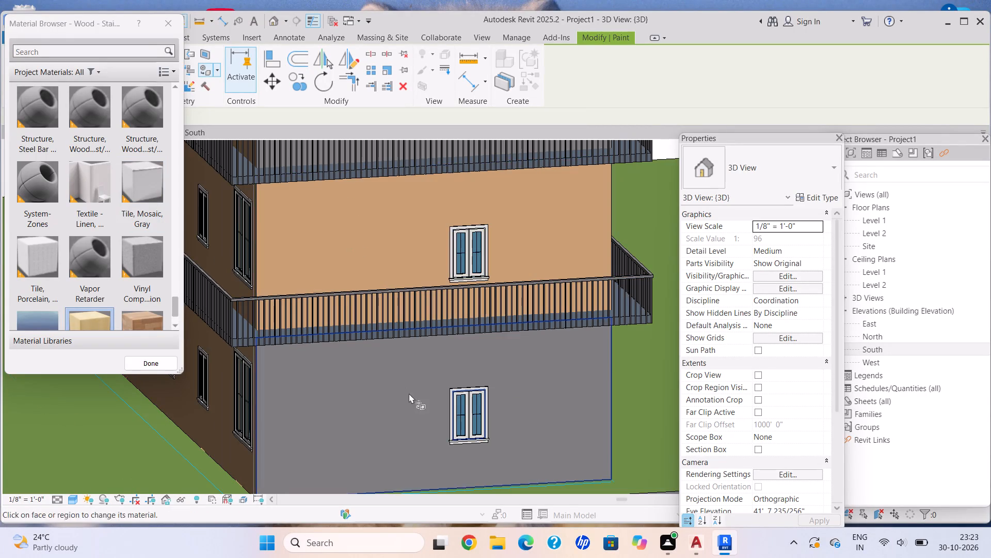
scroll(434, 342, "down", 7)
scroll(445, 234, "up", 4)
left_click(386, 274)
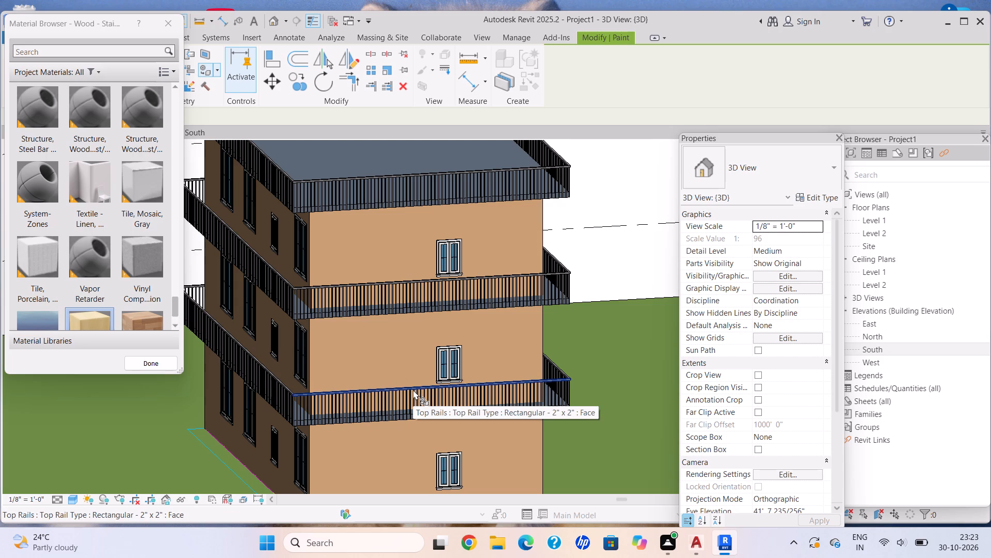
Paint the outer wall faces of all three storeys on the remaining grey long windowed side with Wood - Stained.
scroll(401, 339, "down", 5)
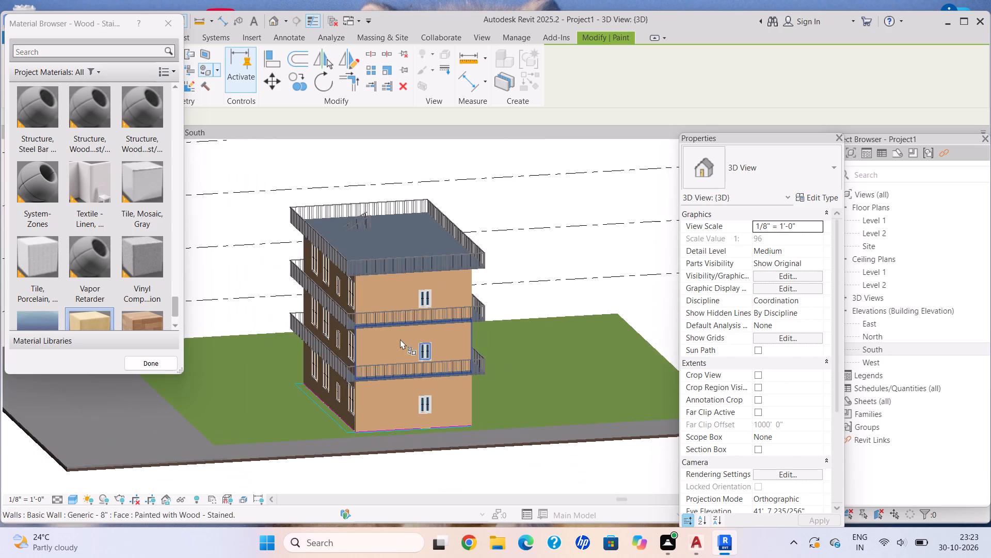
middle_click_drag(399, 337, 322, 309)
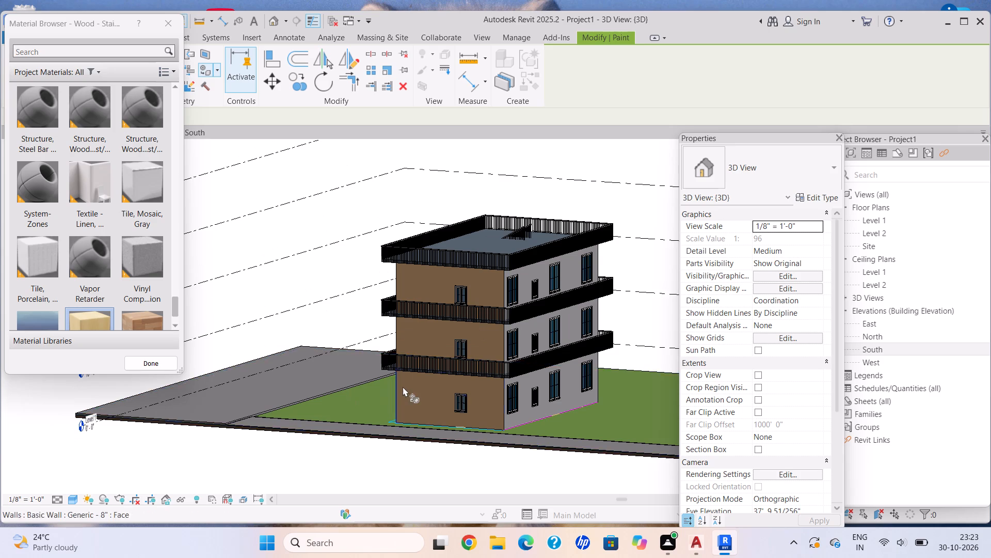
middle_click_drag(403, 386, 387, 385)
scroll(516, 364, "up", 4)
left_click_drag(546, 388, 545, 383)
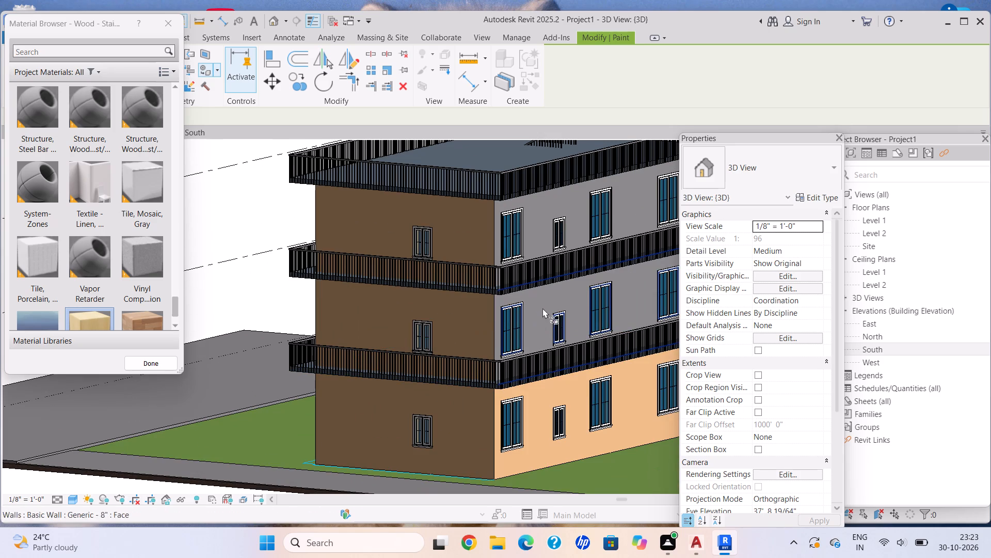
left_click_drag(542, 308, 542, 303)
left_click(546, 221)
Inspect the painted walls, doors and balcony railings on the door side of the house.
scroll(555, 376, "down", 5)
middle_click_drag(549, 376, 307, 395, "shift")
middle_click_drag(500, 388, 406, 349)
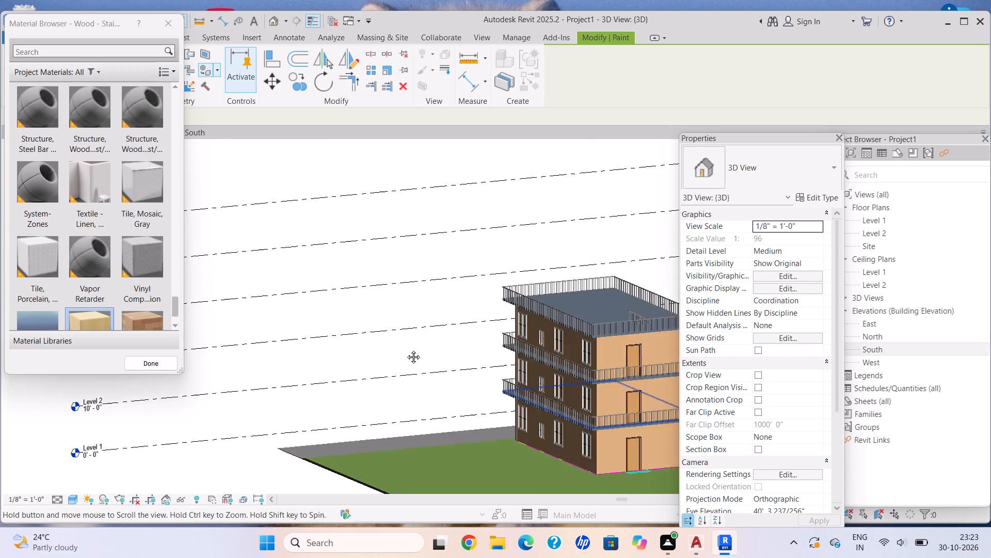
middle_click_drag(406, 349, 351, 340)
scroll(513, 351, "up", 13)
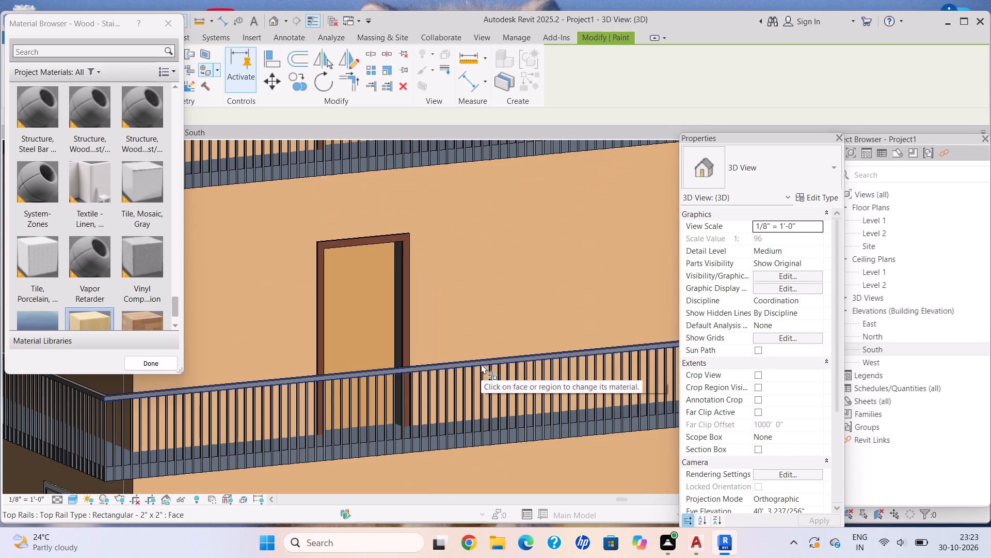
scroll(481, 364, "down", 2)
middle_click_drag(481, 364, 534, 375)
scroll(536, 375, "down", 2)
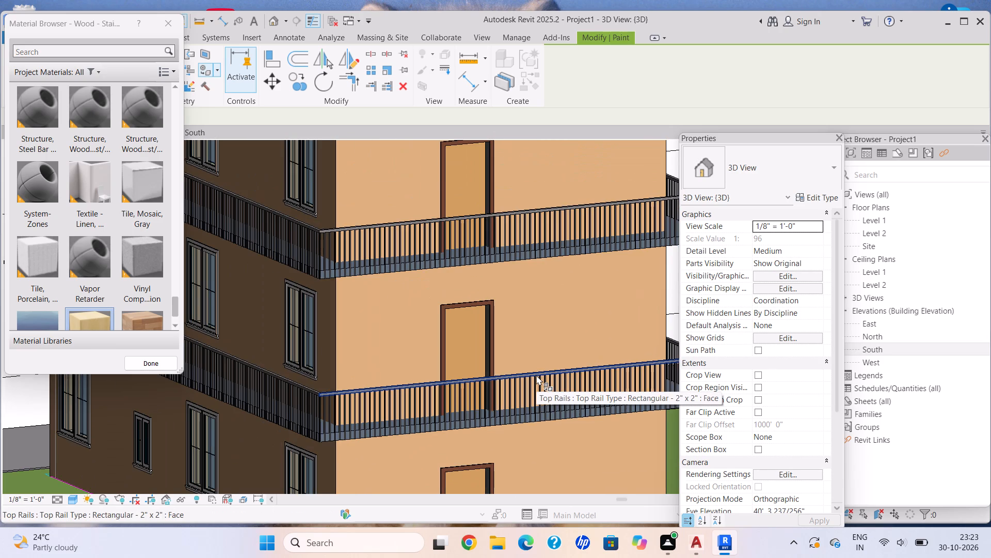
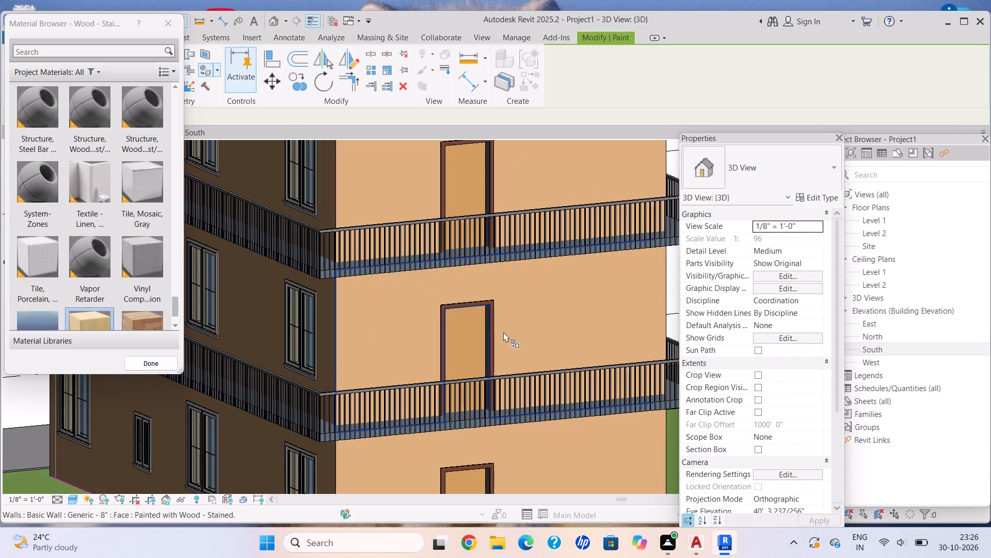
Paint the top face of the flat roof with the Textile - Linen, Smooth material.
scroll(503, 336, "down", 3)
middle_click_drag(502, 334, 520, 396)
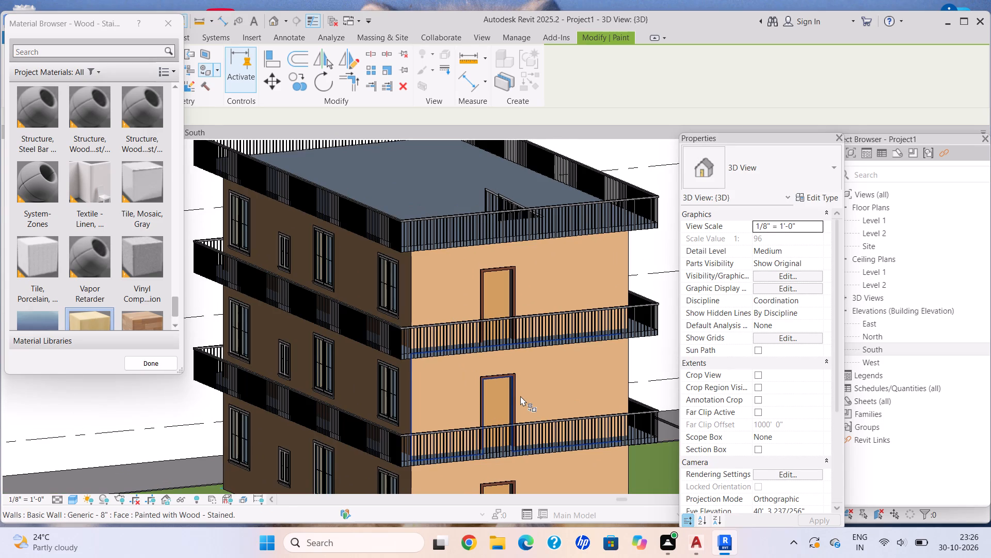
left_click(89, 181)
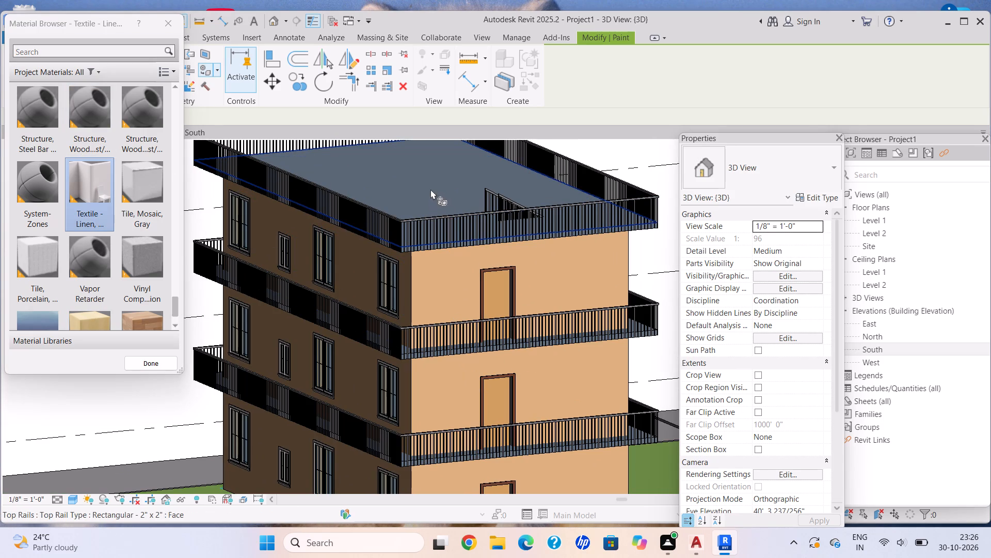
left_click(430, 189)
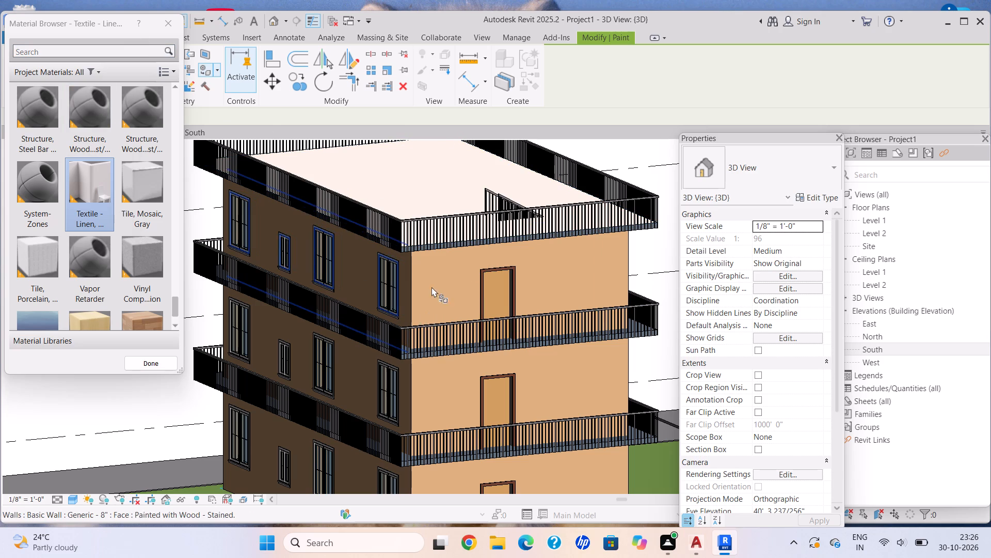
Paint the roof slab's edge faces on the door side and the adjoining long windowed side with Textile - Linen, Smooth.
scroll(387, 245, "up", 7)
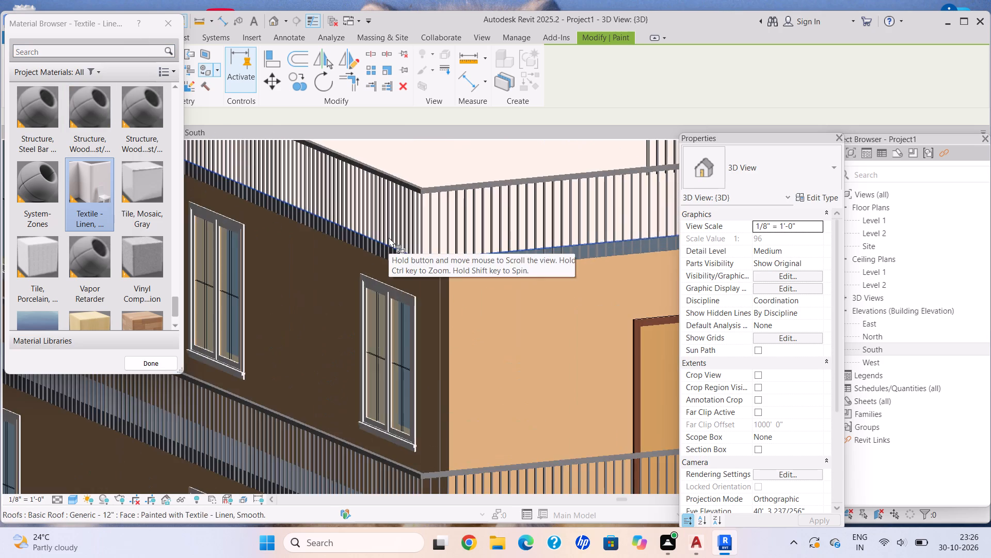
scroll(389, 237, "up", 2)
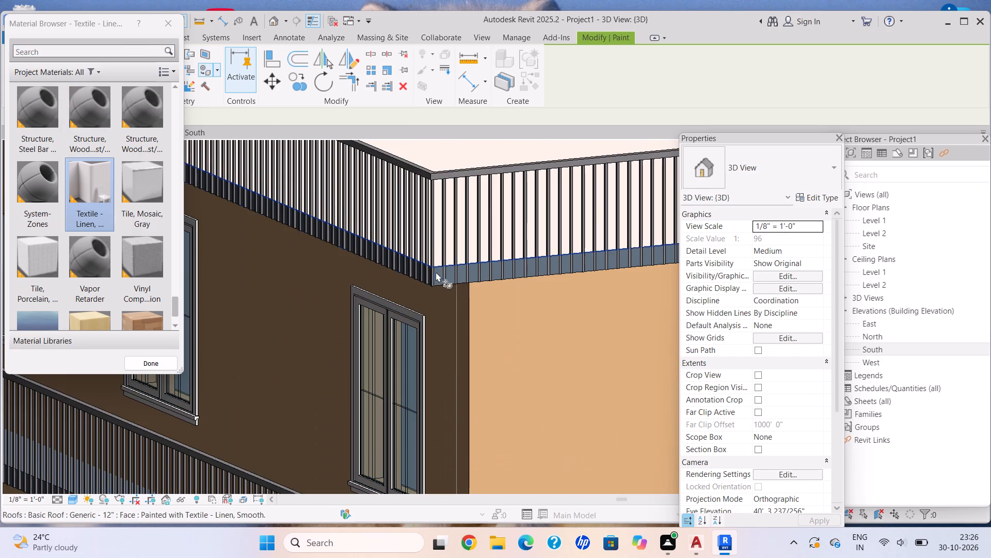
scroll(438, 271, "up", 4)
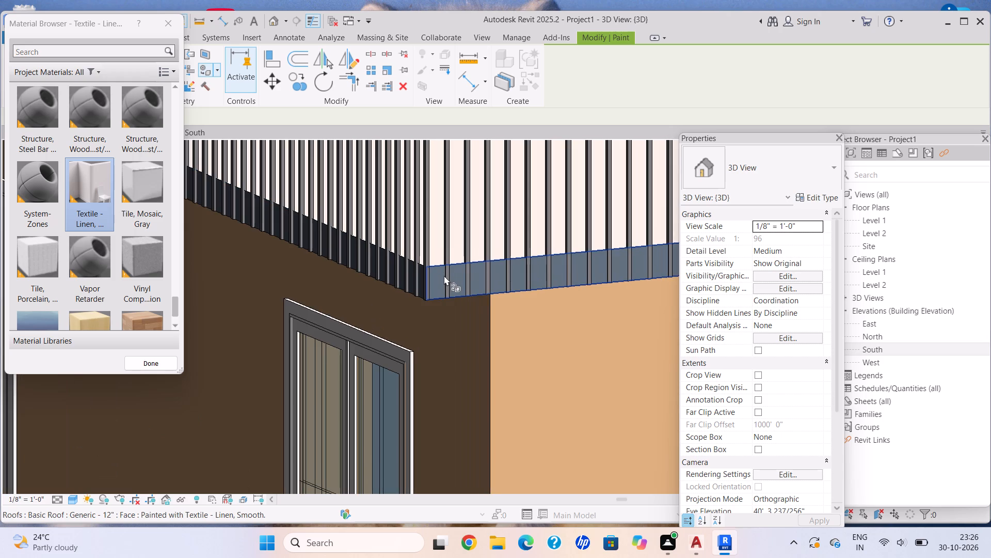
left_click(444, 275)
left_click(417, 271)
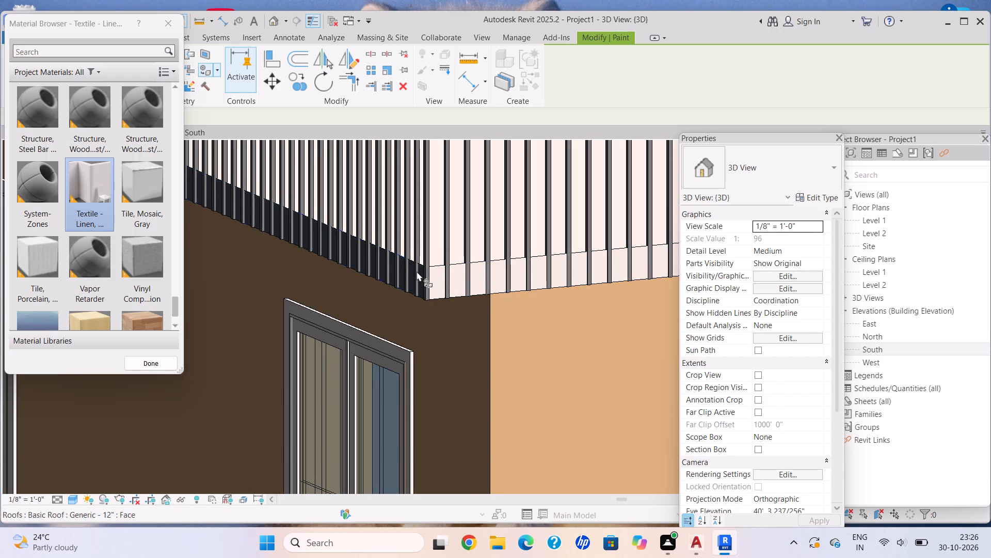
left_click_drag(417, 285, 473, 302)
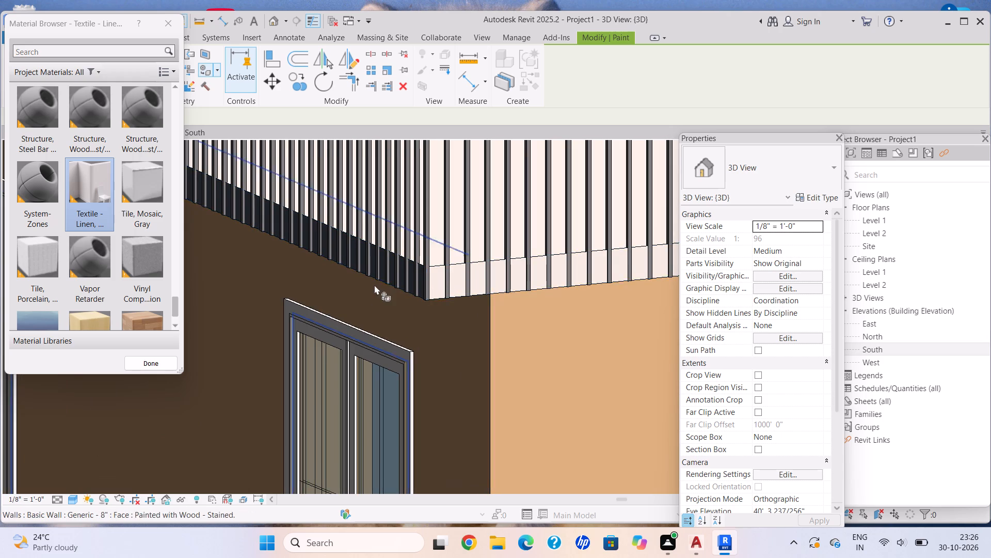
scroll(383, 255, "up", 10)
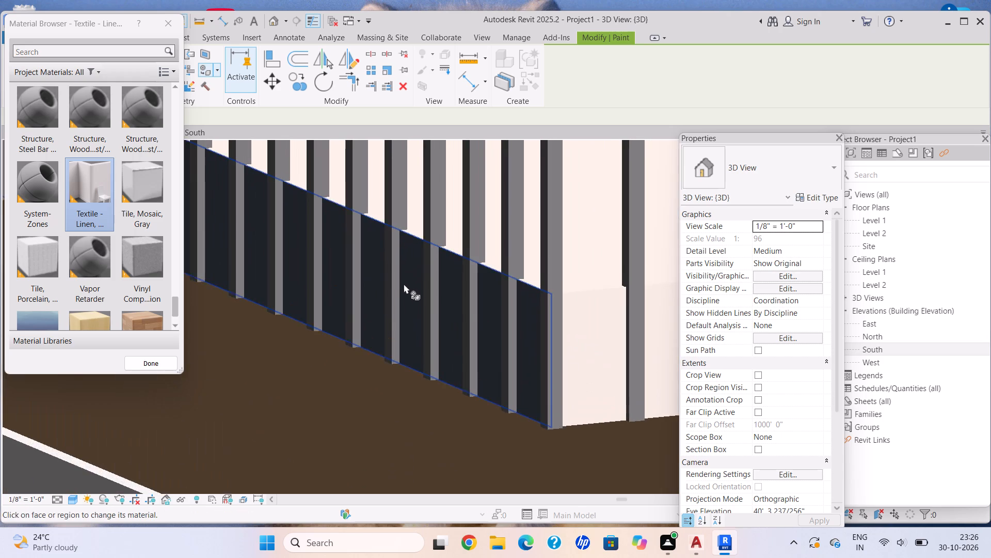
left_click(447, 335)
scroll(447, 332, "down", 11)
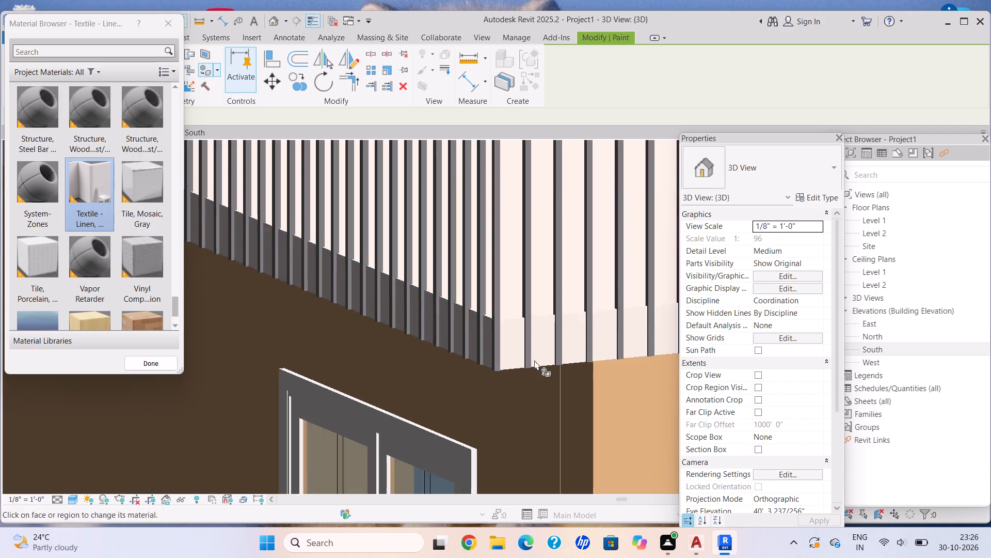
scroll(526, 344, "down", 13)
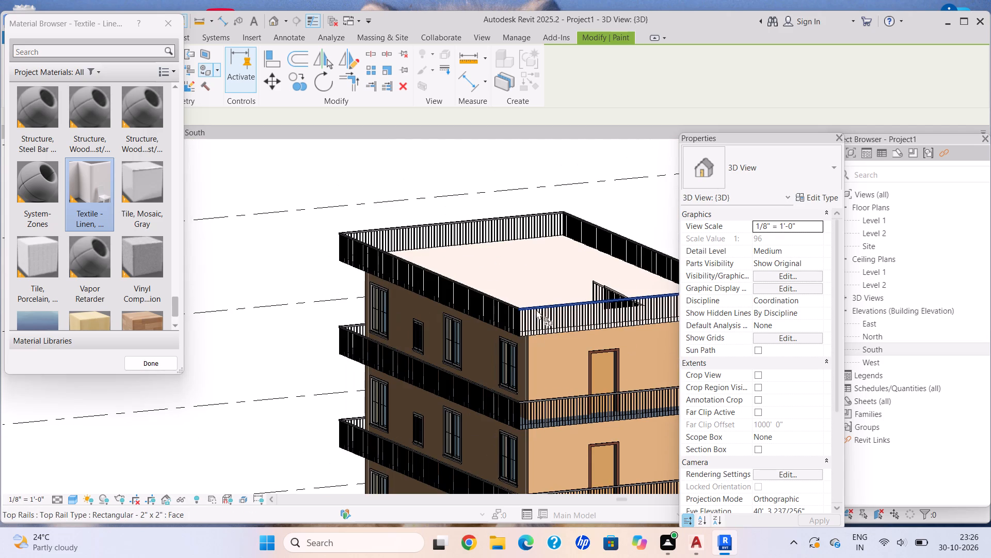
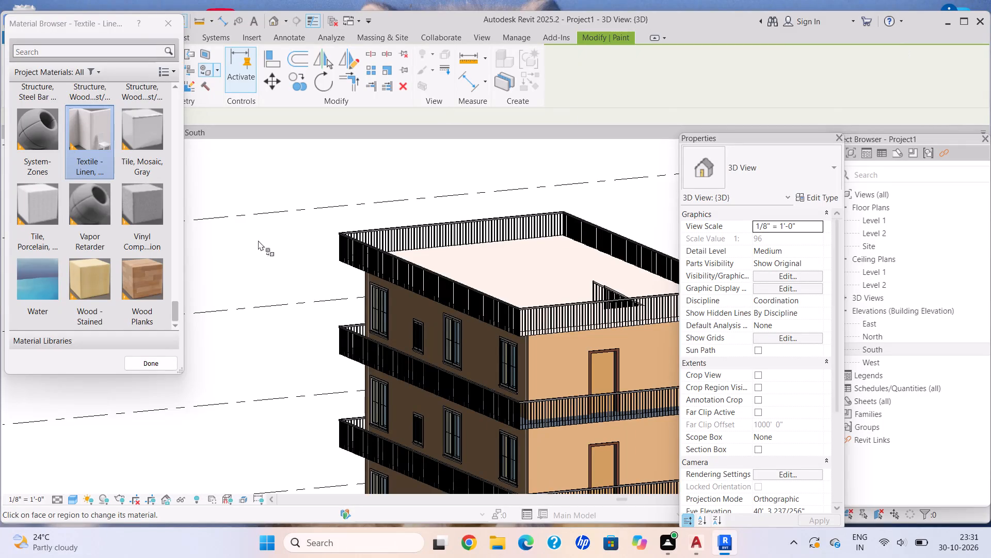
Paint the middle balcony slab's top face and its door-side and adjoining long windowed-side edges with Textile - Linen, Smooth.
scroll(321, 272, "down", 1)
middle_click_drag(312, 265, 262, 247)
scroll(258, 246, "up", 1)
middle_click_drag(477, 364, 312, 213)
scroll(315, 216, "up", 7)
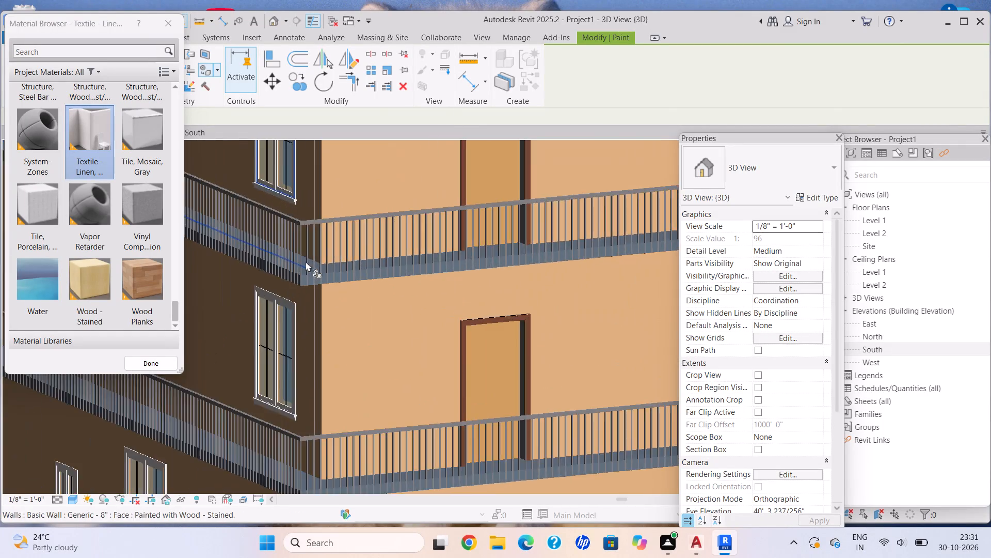
scroll(306, 261, "up", 12)
left_click(300, 292)
left_click(285, 247)
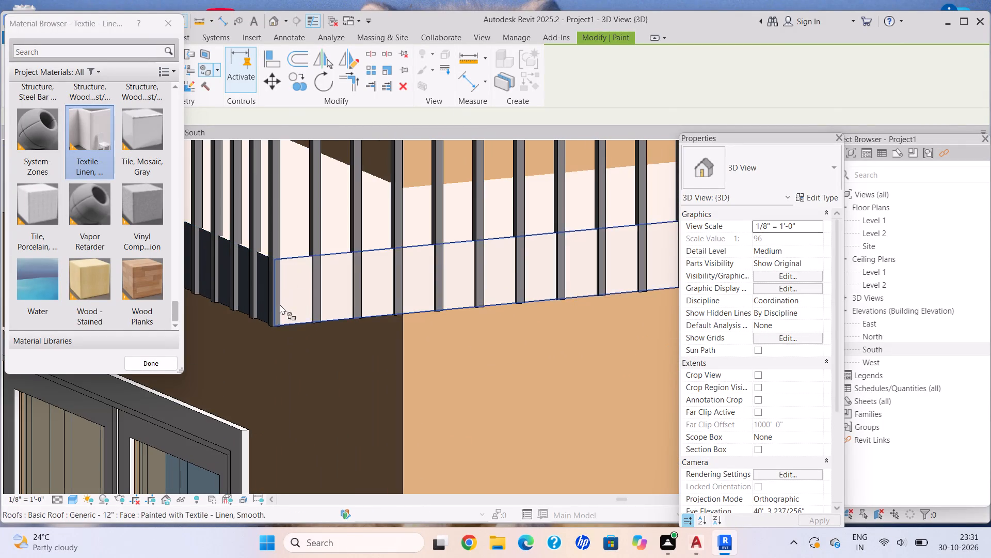
scroll(276, 297, "up", 6)
left_click(249, 293)
Paint the lowest balcony slab's top face and its door-side and adjoining long windowed-side edges with Textile - Linen, Smooth.
scroll(316, 332, "down", 14)
middle_click_drag(311, 353, 334, 133)
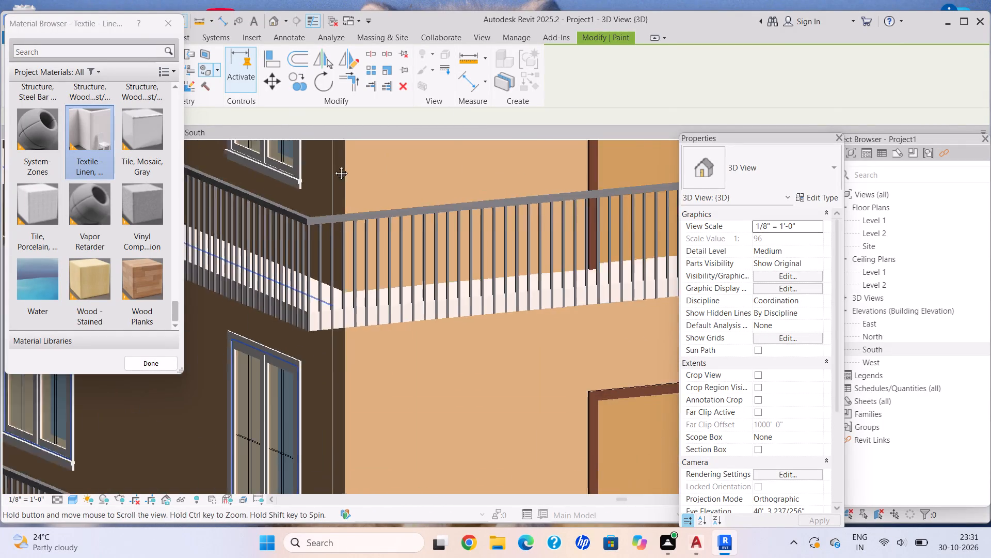
middle_click_drag(334, 133, 333, 165)
scroll(334, 133, "down", 2)
middle_click_drag(352, 334, 371, 125)
scroll(390, 298, "up", 12)
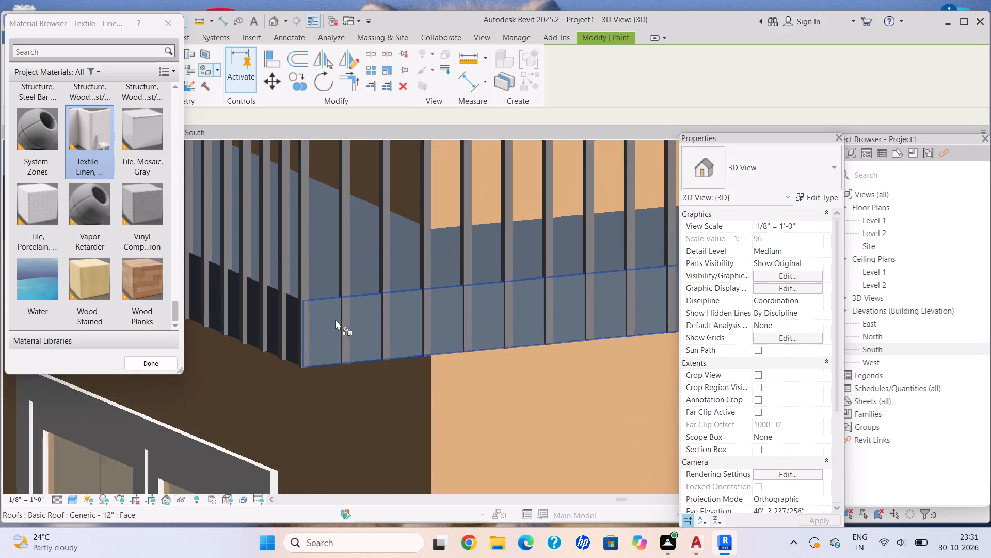
scroll(335, 320, "up", 2)
left_click(334, 324)
left_click(321, 275)
scroll(262, 347, "up", 4)
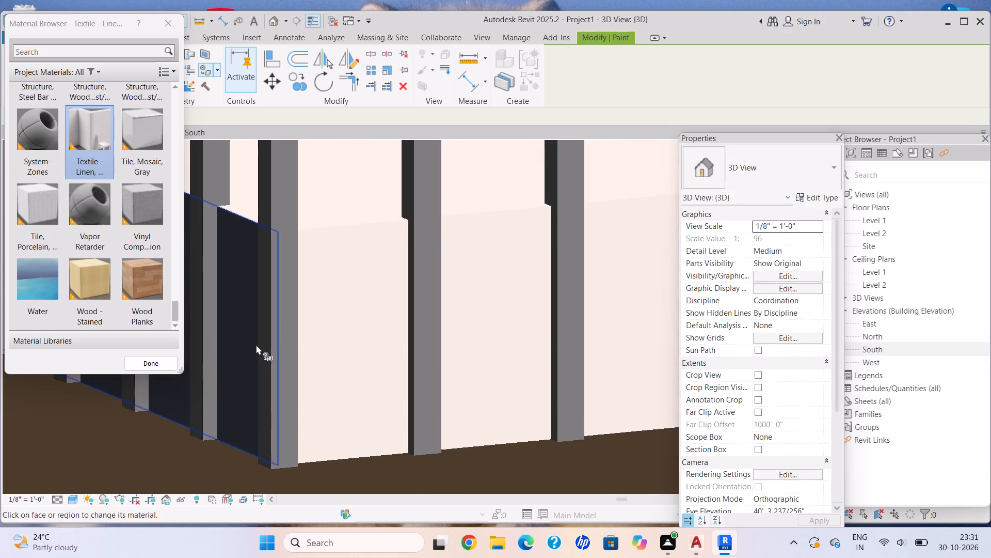
left_click(256, 345)
Paint the lowest and middle balcony slabs' edge faces on the opposite long windowed side with Textile - Linen, Smooth.
scroll(323, 381, "down", 16)
middle_click_drag(344, 380, 367, 274)
scroll(436, 348, "down", 8)
middle_click_drag(438, 359, 434, 177)
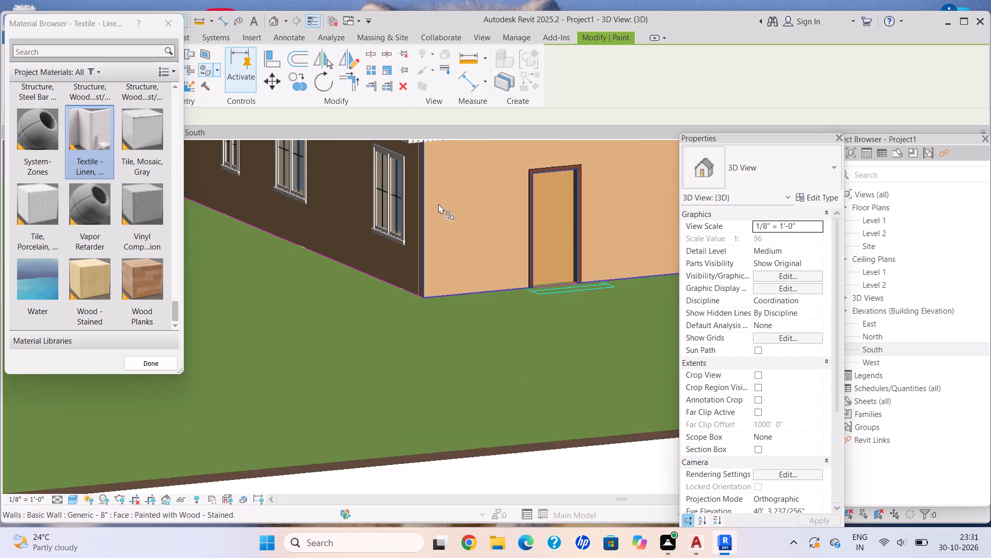
middle_click_drag(482, 385, 482, 302)
middle_click_drag(482, 276, 468, 477)
scroll(463, 503, "down", 9)
middle_click_drag(498, 375, 484, 415)
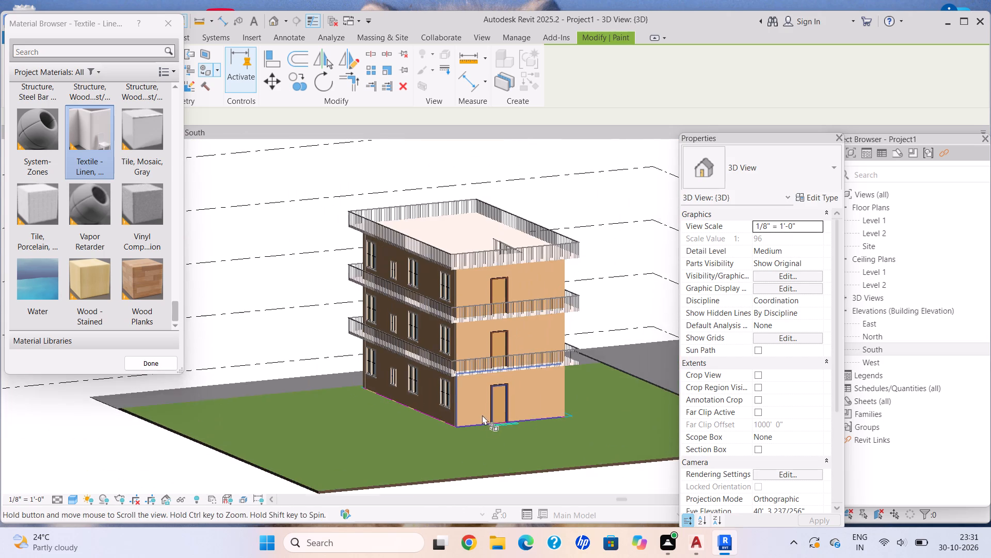
middle_click_drag(508, 376, 370, 365, "shift")
middle_click_drag(254, 277, 365, 324)
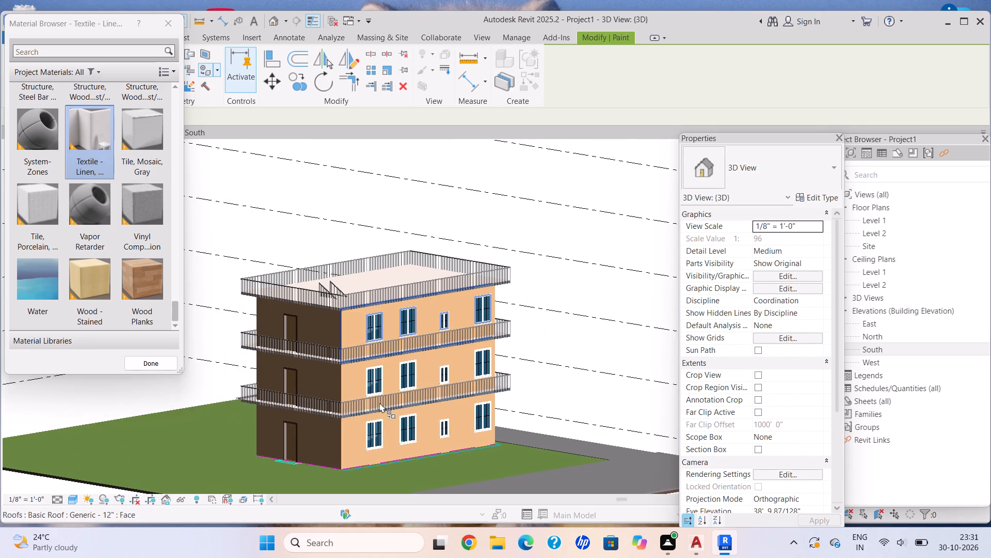
scroll(377, 423, "up", 20)
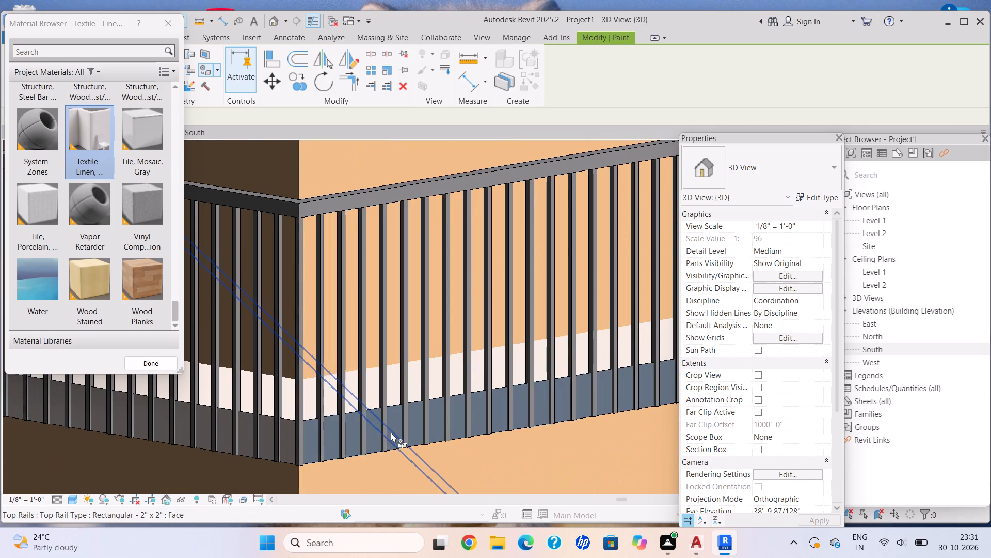
left_click(391, 432)
scroll(393, 424, "down", 14)
middle_click_drag(427, 278, 436, 319)
scroll(434, 315, "down", 1)
scroll(429, 302, "up", 2)
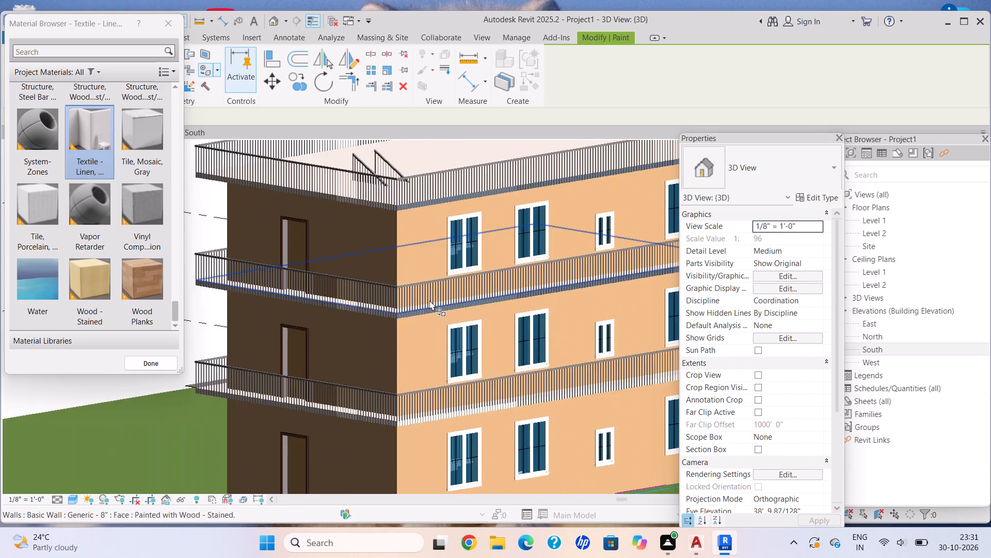
scroll(429, 300, "up", 12)
left_click(390, 351)
Paint the roof slab's edge faces on that long windowed side and the door side with Textile - Linen, Smooth.
scroll(388, 351, "down", 12)
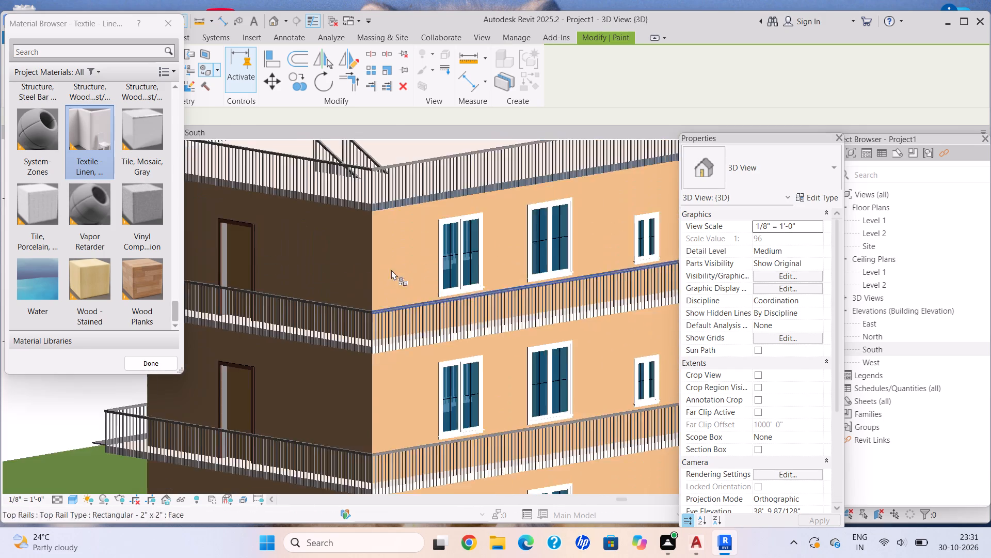
scroll(391, 270, "down", 3)
middle_click_drag(380, 251, 388, 352)
scroll(391, 323, "up", 15)
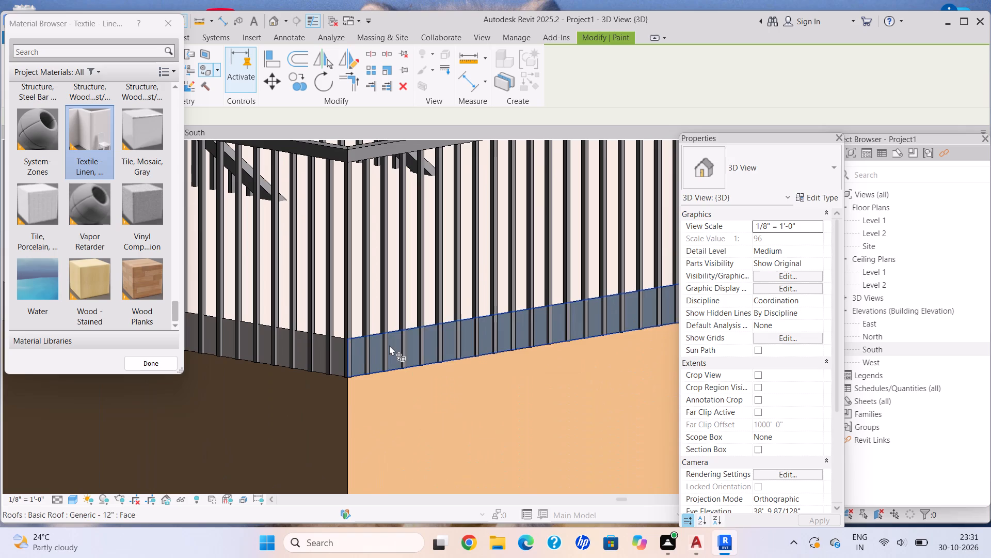
left_click(389, 345)
left_click(333, 358)
Paint the edge faces of both balcony slabs and the roof slab on the short side opposite the doors with Textile - Linen, Smooth.
scroll(378, 354, "down", 15)
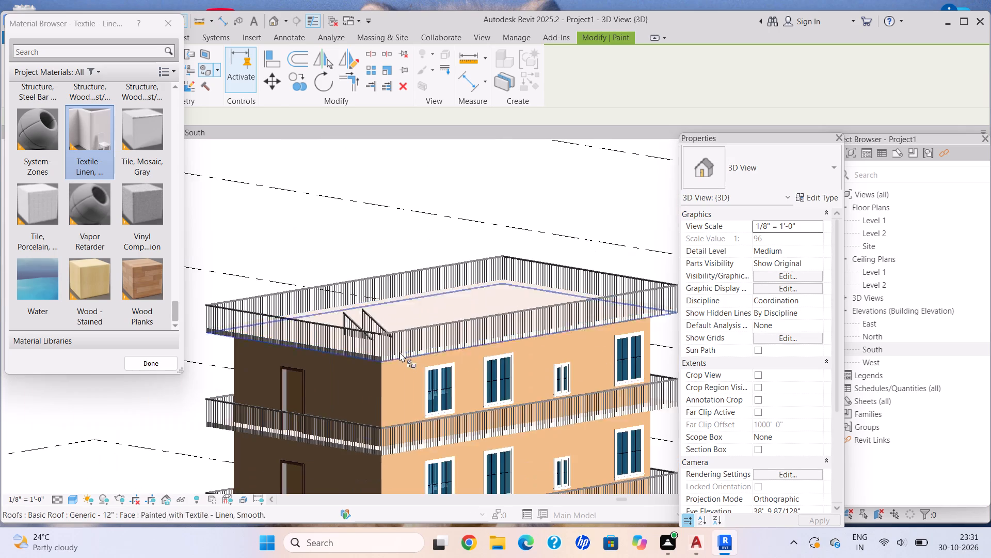
scroll(402, 350, "down", 6)
middle_click_drag(407, 360, 283, 330)
middle_click_drag(327, 332, 280, 333)
scroll(414, 471, "up", 1)
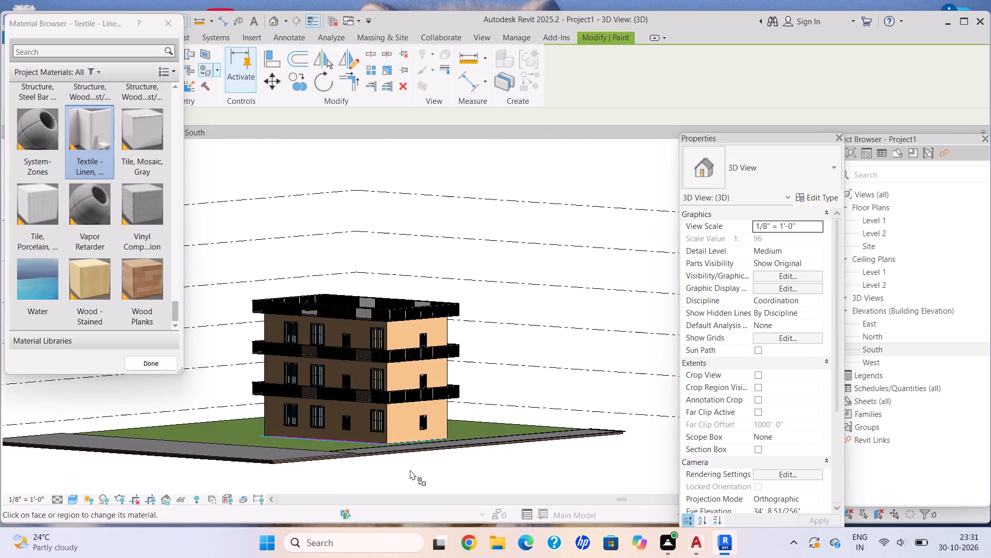
scroll(410, 470, "up", 5)
scroll(381, 413, "down", 1)
scroll(398, 315, "up", 6)
scroll(373, 378, "up", 4)
scroll(345, 410, "up", 12)
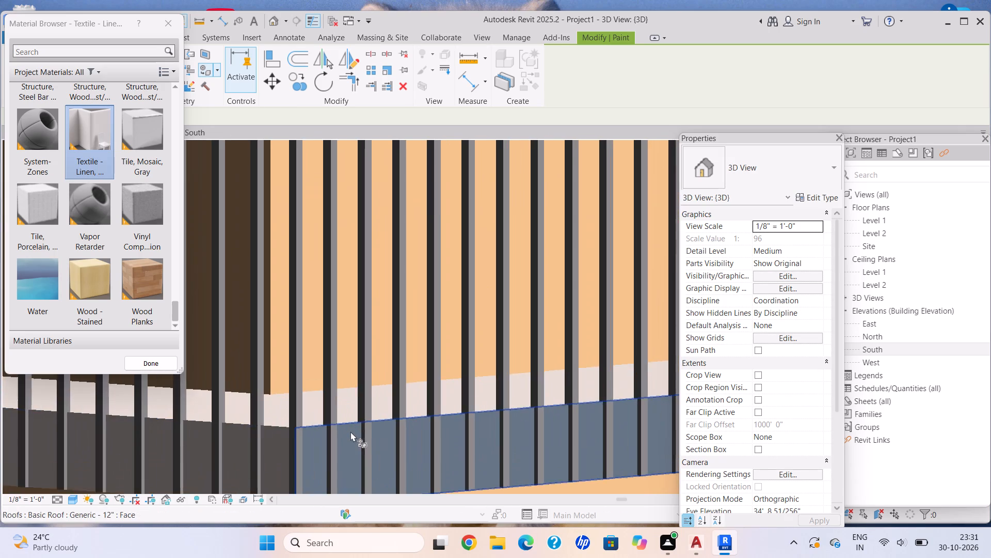
left_click(348, 437)
scroll(347, 427, "down", 14)
scroll(372, 226, "down", 1)
middle_click_drag(378, 240, 402, 432)
scroll(392, 367, "up", 13)
left_click(394, 380)
scroll(396, 374, "down", 10)
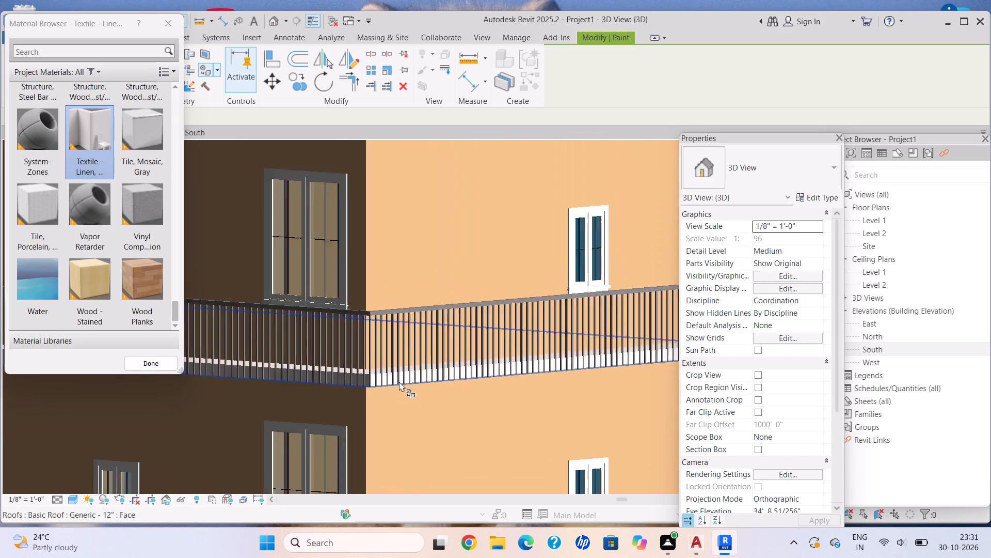
scroll(399, 381, "down", 8)
middle_click_drag(399, 308, 385, 461)
scroll(373, 397, "up", 15)
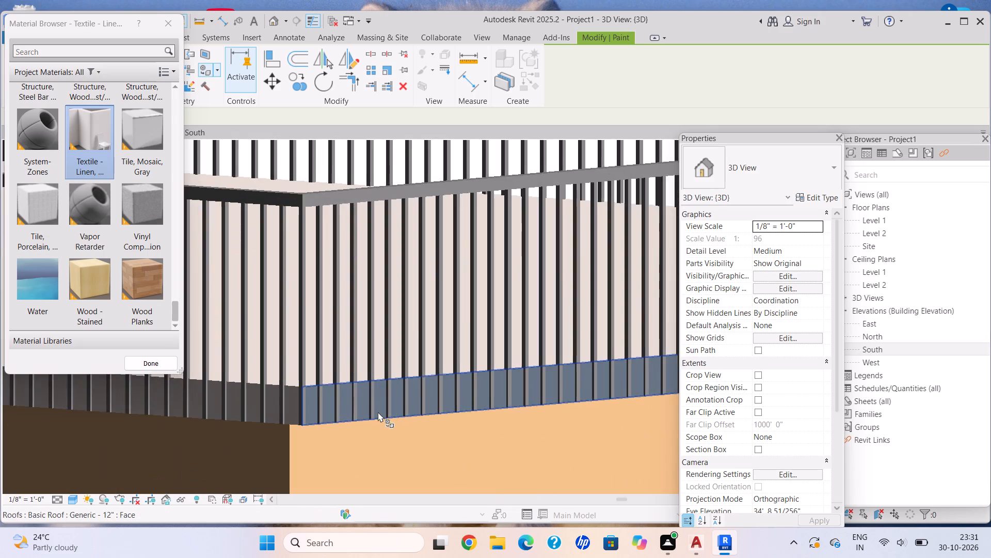
scroll(378, 412, "up", 4)
left_click(383, 412)
Examine the painted house from several sides and from above.
scroll(383, 412, "down", 20)
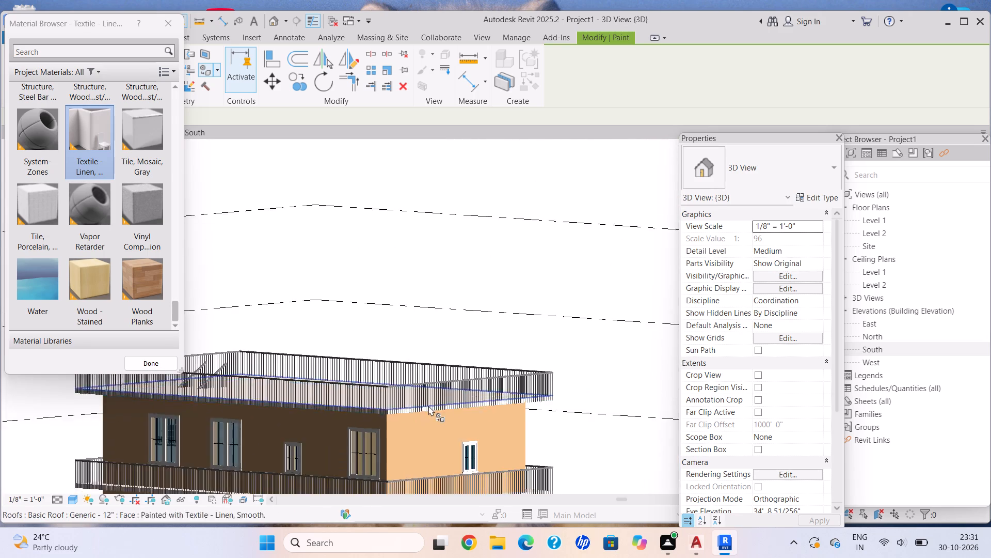
scroll(428, 406, "down", 3)
middle_click_drag(432, 407, 334, 401)
scroll(343, 393, "down", 4)
middle_click_drag(358, 352, 375, 313)
middle_click_drag(430, 338, 337, 405)
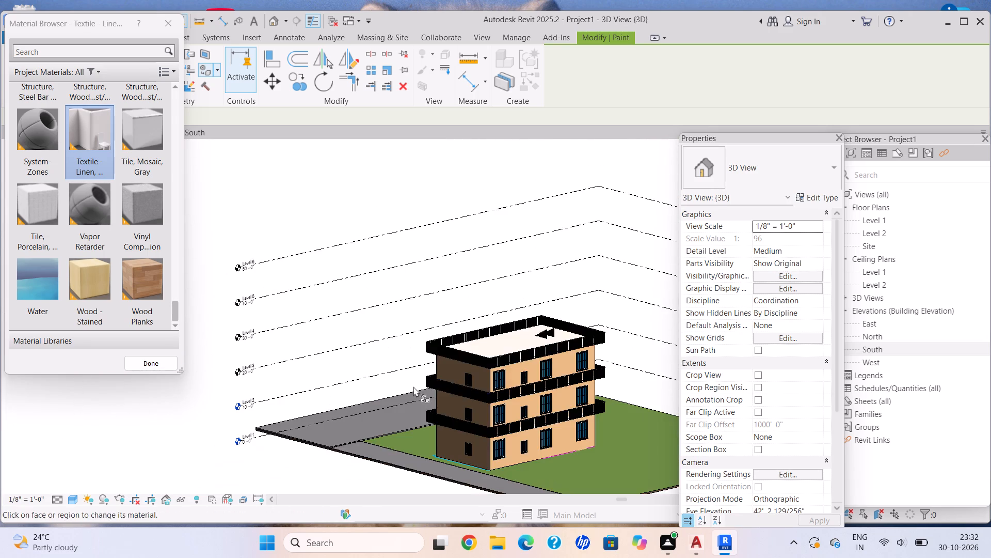
middle_click_drag(455, 382, 350, 395)
middle_click_drag(406, 380, 316, 349, "shift")
middle_click_drag(411, 371, 393, 362, "shift")
middle_click_drag(403, 358, 428, 275)
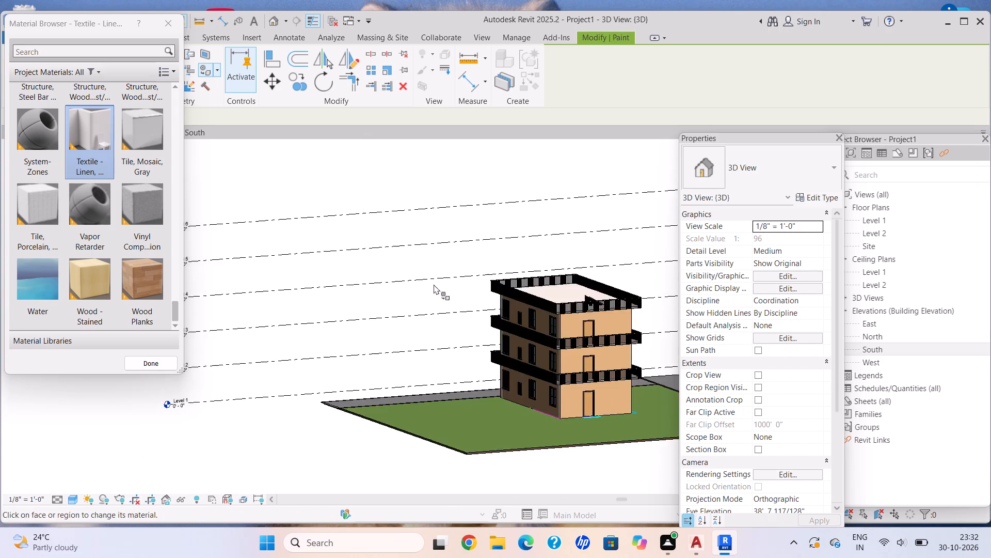
middle_click_drag(433, 288, 393, 346, "shift")
middle_click_drag(454, 367, 433, 376)
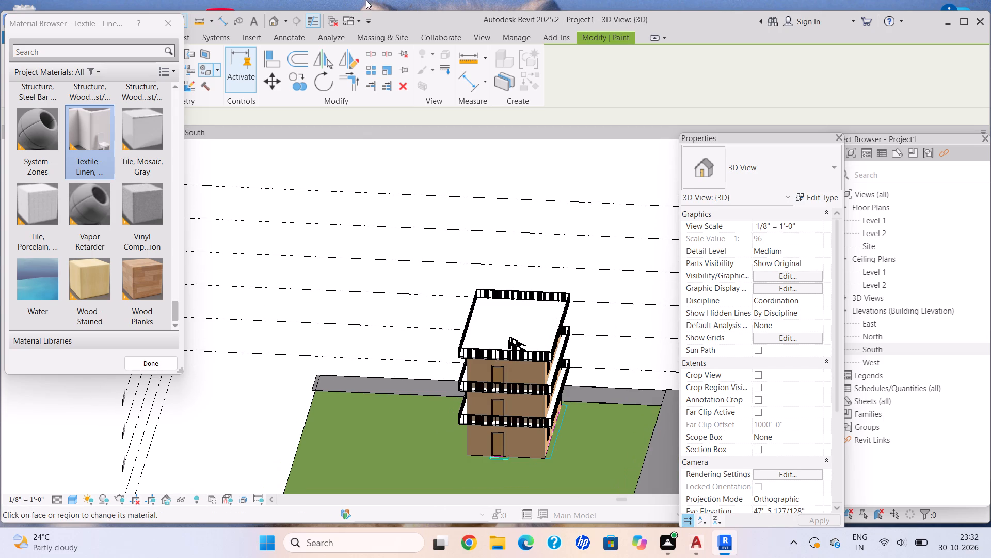
Close the material browser to end painting and dismiss the save reminder without saving the project.
scroll(142, 198, "down", 9)
scroll(142, 197, "up", 8)
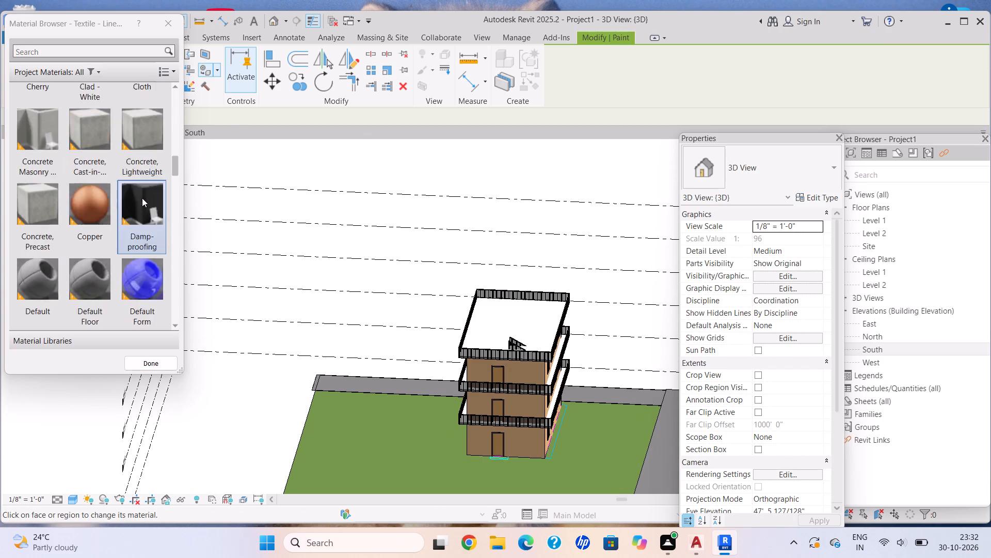
scroll(142, 198, "up", 2)
left_click(170, 27)
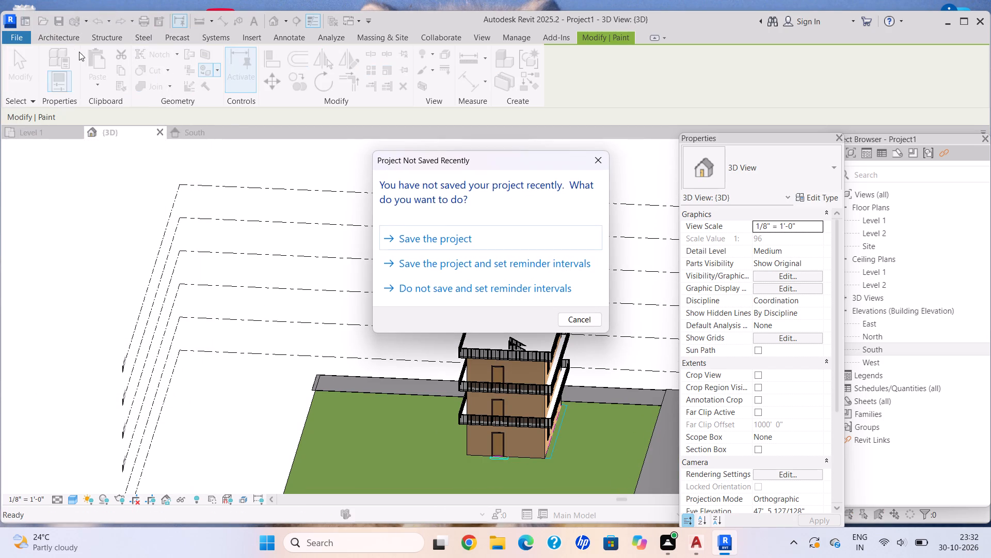
left_click(603, 155)
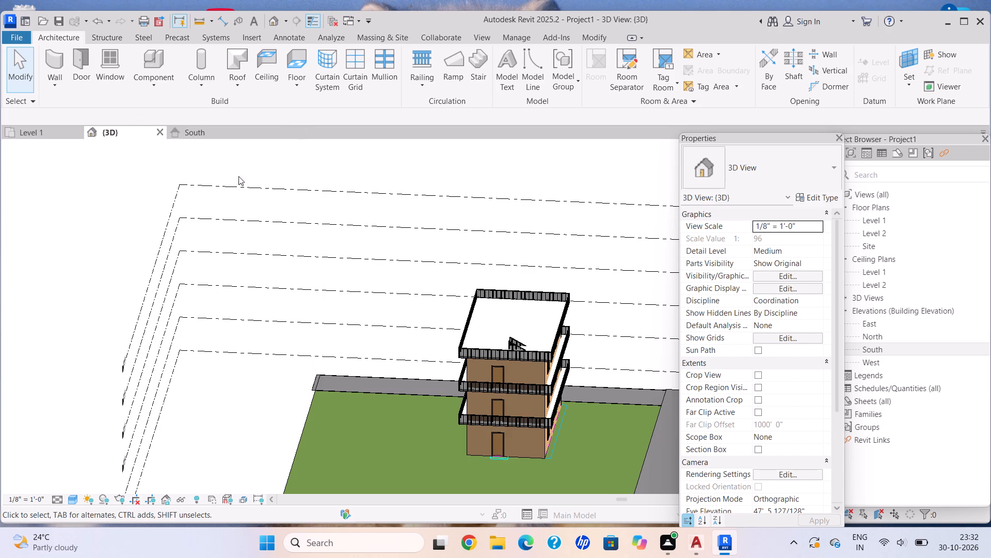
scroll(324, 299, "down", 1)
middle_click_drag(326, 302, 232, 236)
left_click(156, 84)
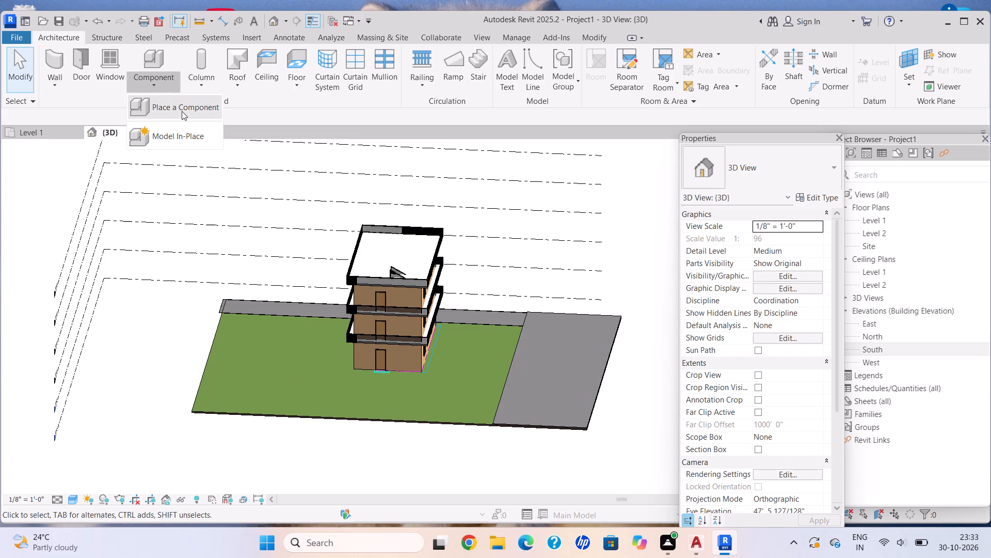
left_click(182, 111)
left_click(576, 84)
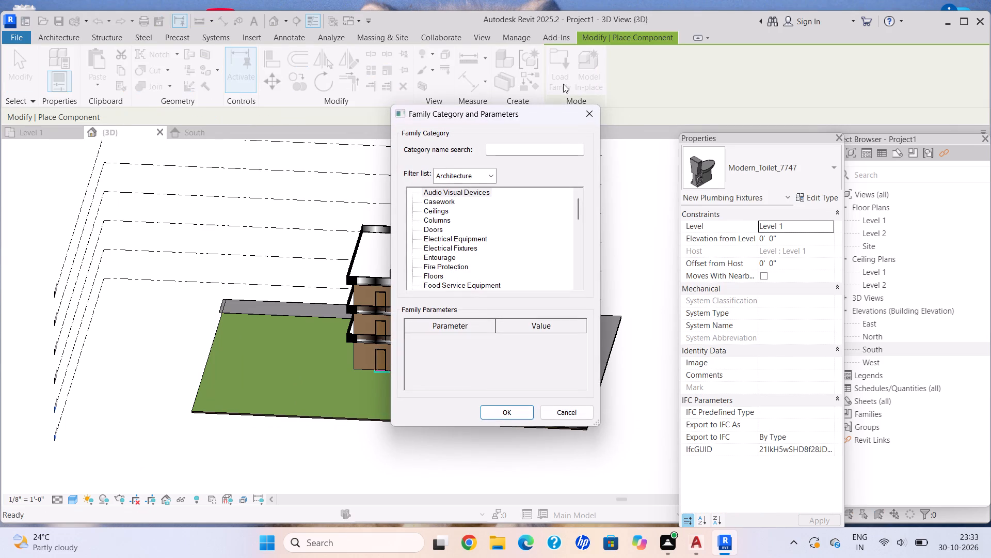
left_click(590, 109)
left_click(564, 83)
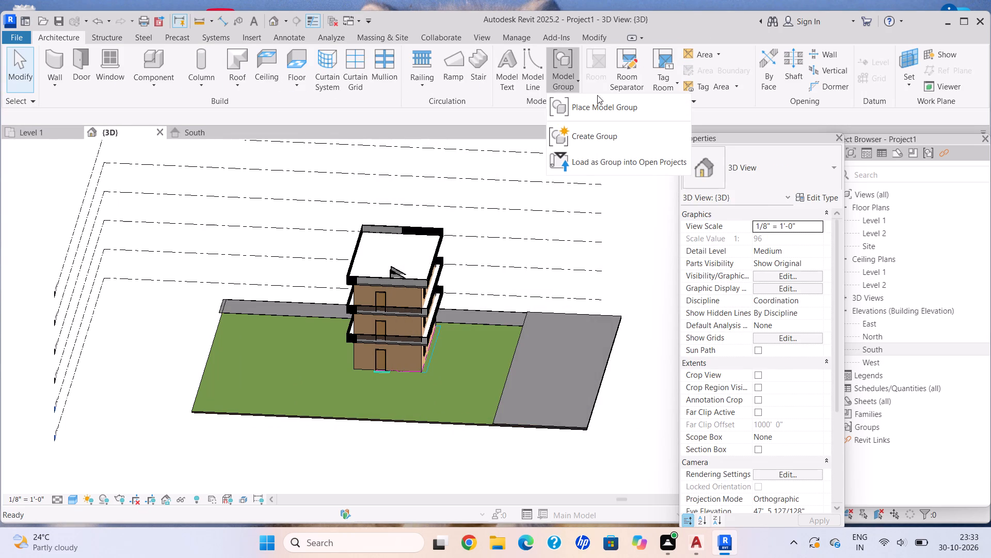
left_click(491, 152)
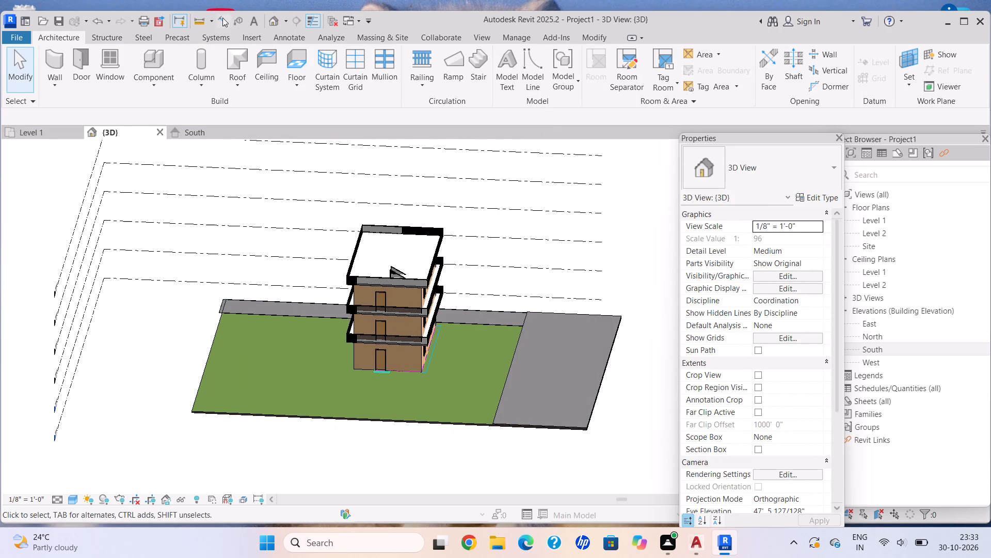
Load the Bamboo_plant_16776 family from the tree and plant folder for component placement.
left_click(159, 81)
left_click(182, 107)
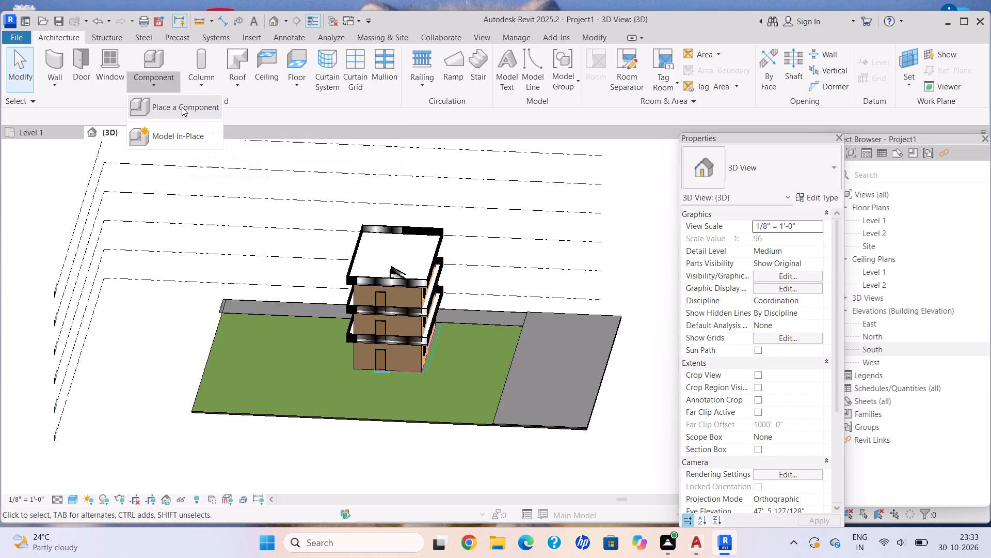
left_click(555, 90)
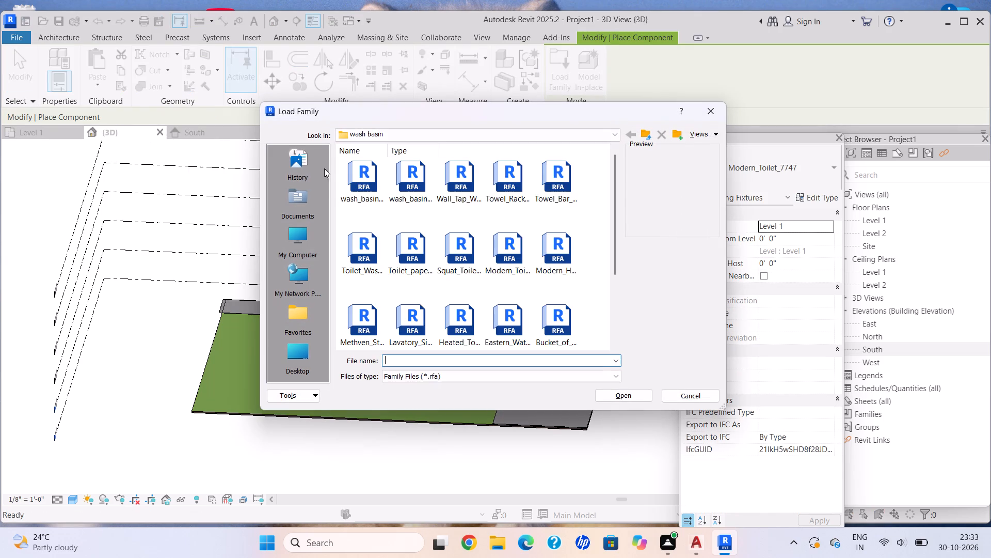
double_click(298, 196)
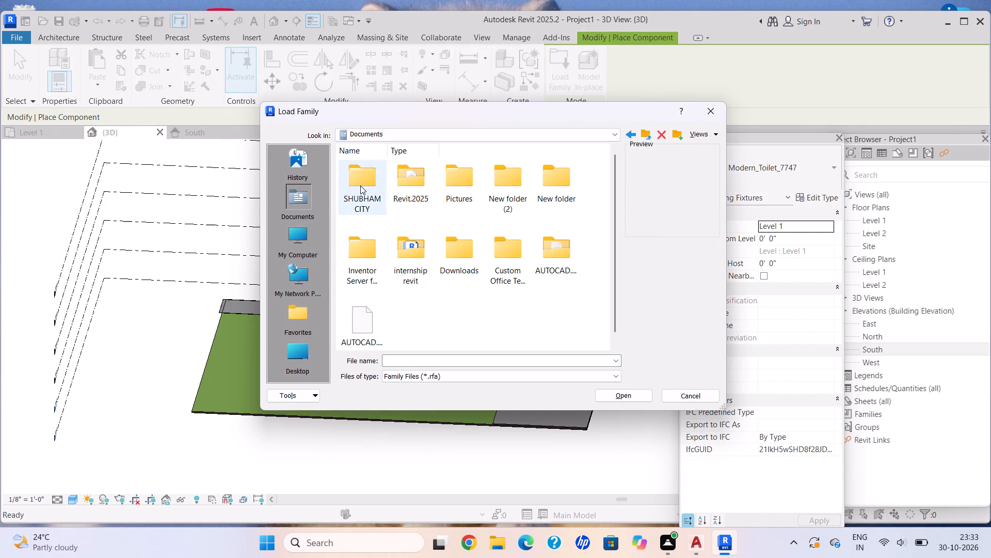
double_click(360, 185)
left_click(360, 185)
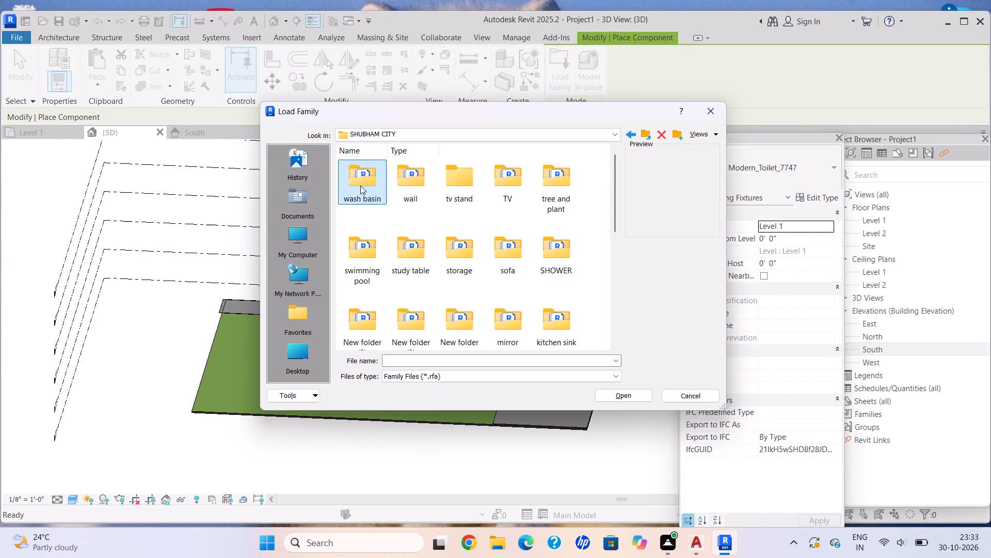
double_click(562, 175)
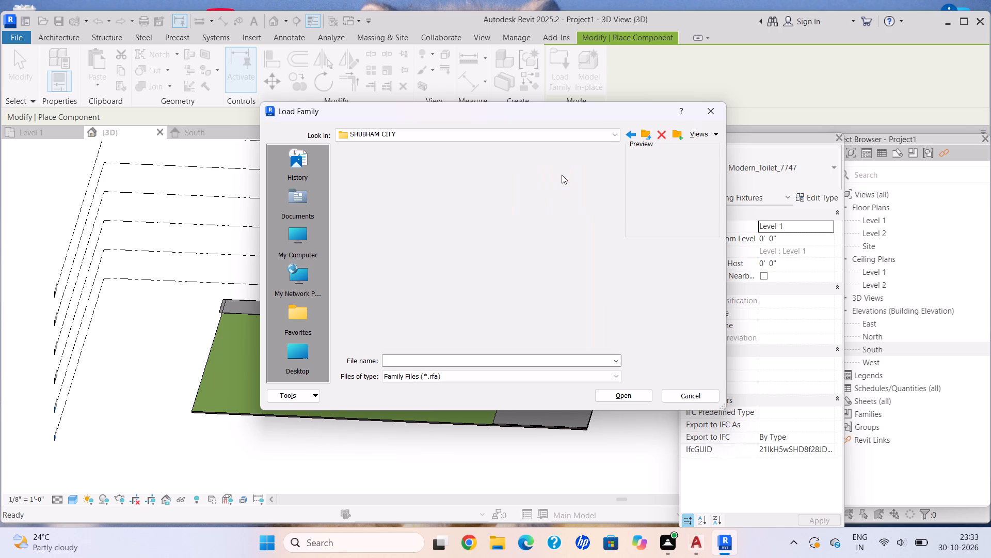
left_click(453, 321)
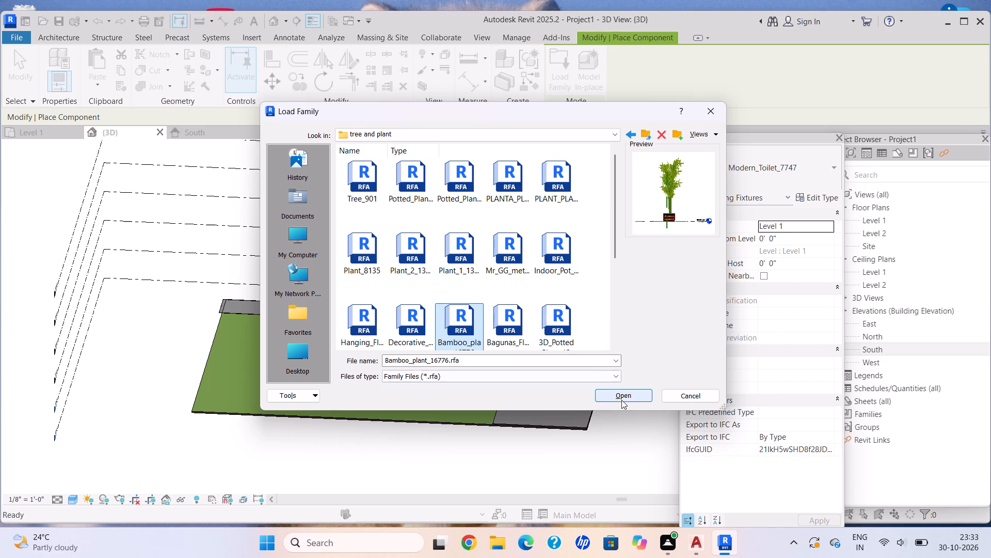
left_click(622, 397)
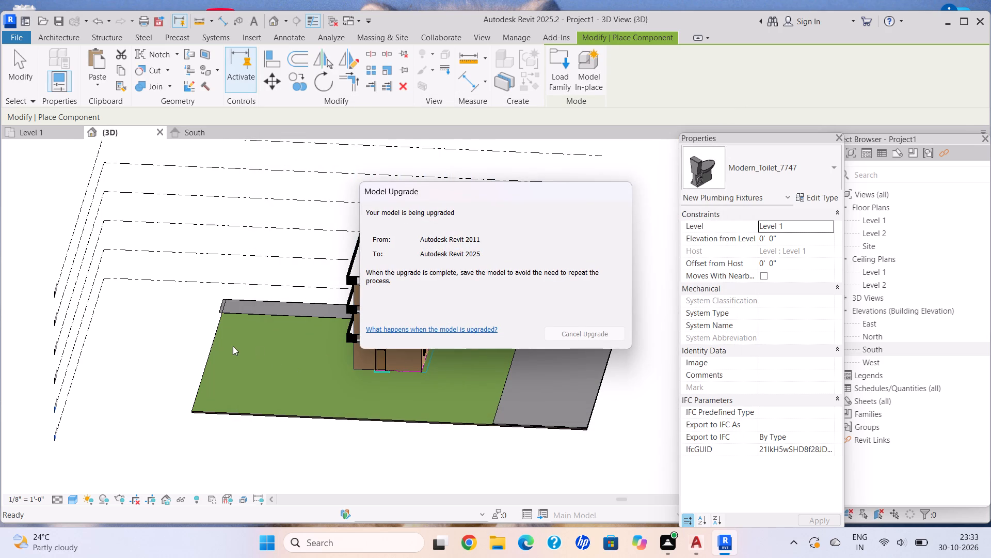
Place three Bamboo_plant_16776 plants in a row along the lawn's edge on the side opposite the wide grey strip.
scroll(233, 346, "up", 6)
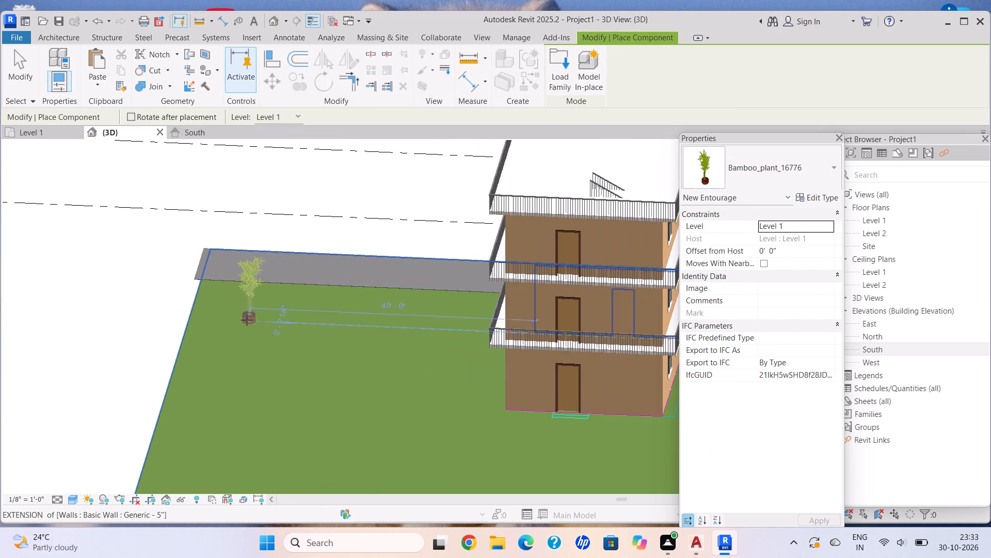
left_click(246, 308)
scroll(236, 380, "down", 3)
middle_click_drag(231, 377, 237, 290)
scroll(237, 290, "up", 1)
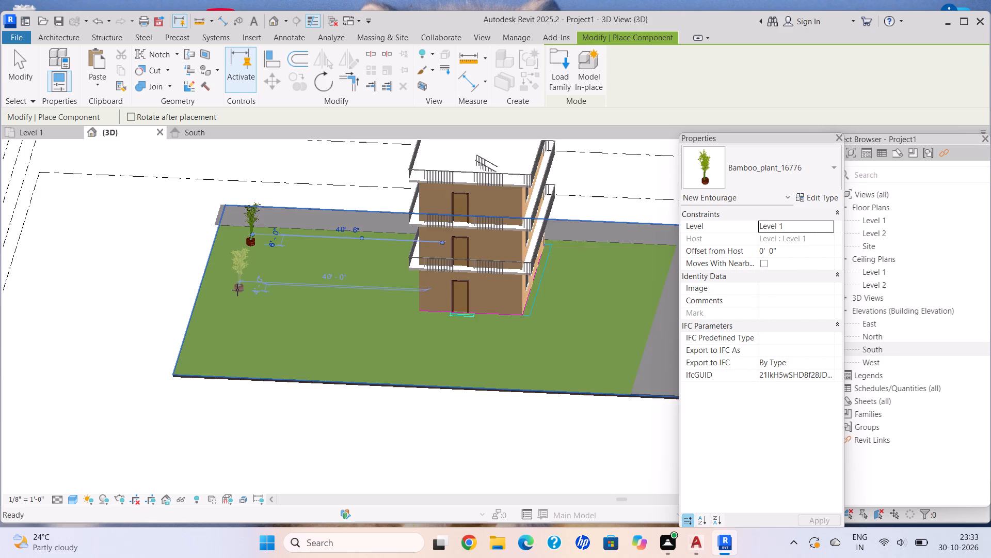
left_click(234, 308)
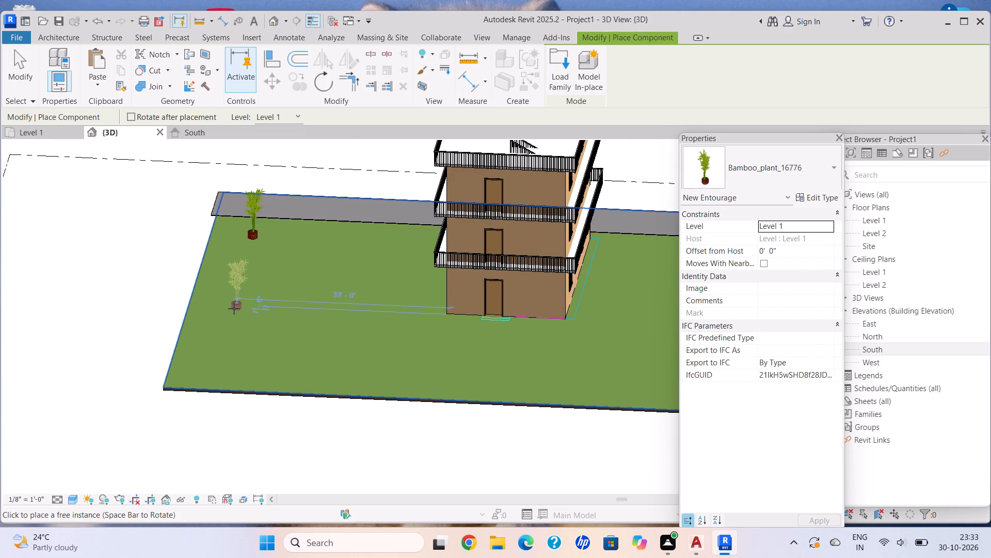
left_click(204, 377)
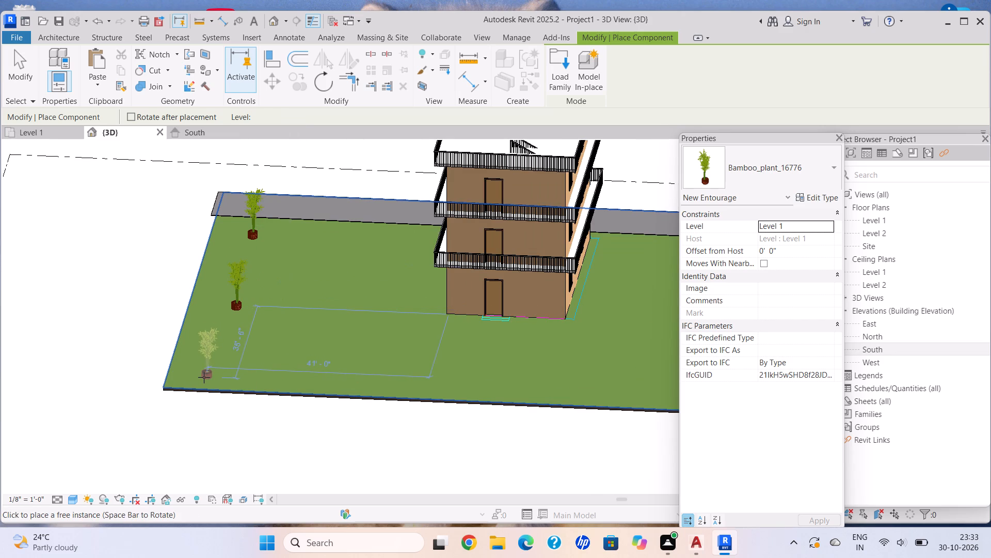
Look over the lawn around the house from the placed plants to the wall corner, and end plant placement.
middle_click_drag(405, 343, 234, 343)
scroll(365, 389, "down", 1)
middle_click_drag(365, 389, 329, 402)
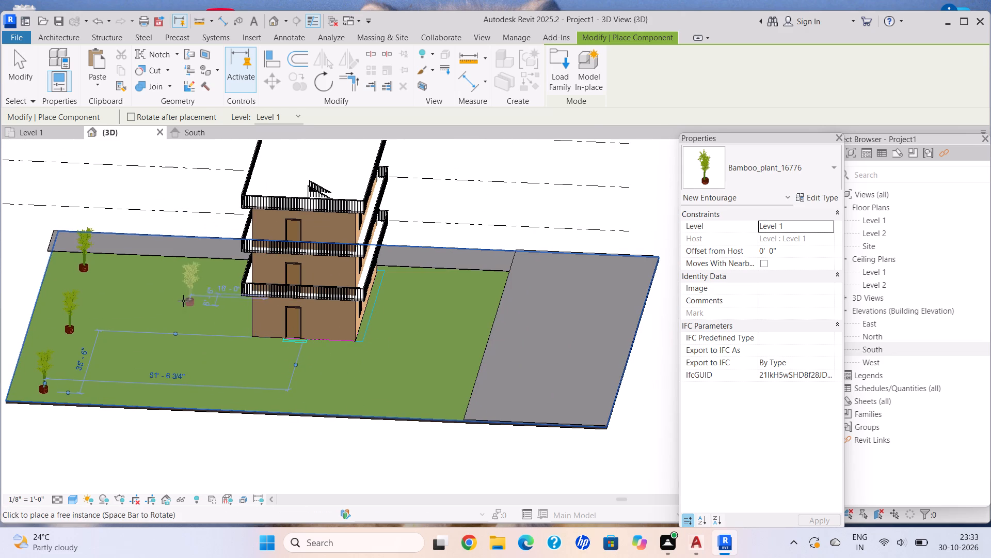
scroll(183, 301, "up", 2)
scroll(183, 301, "down", 4)
middle_click_drag(205, 314, 216, 321)
middle_click(222, 326)
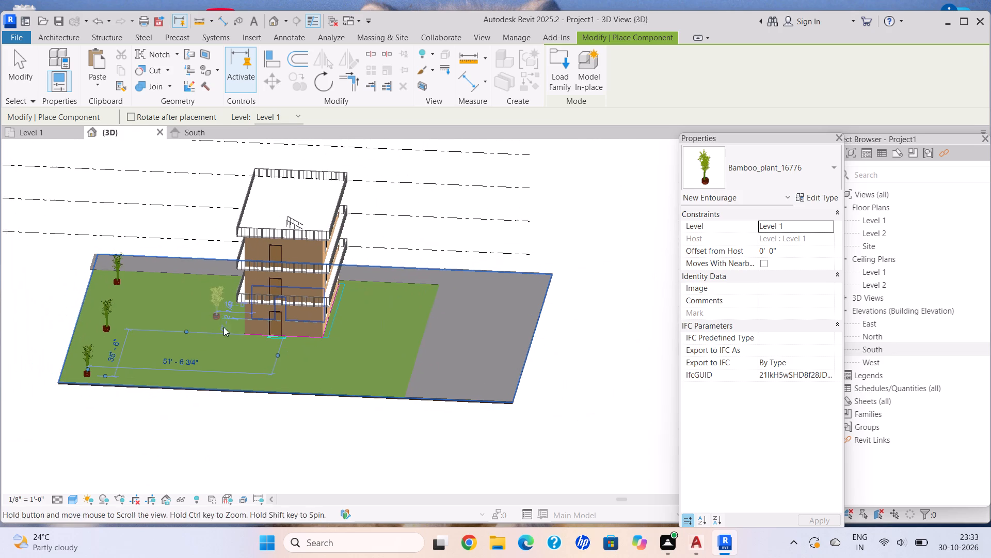
scroll(325, 323, "up", 8)
middle_click_drag(359, 318, 392, 313)
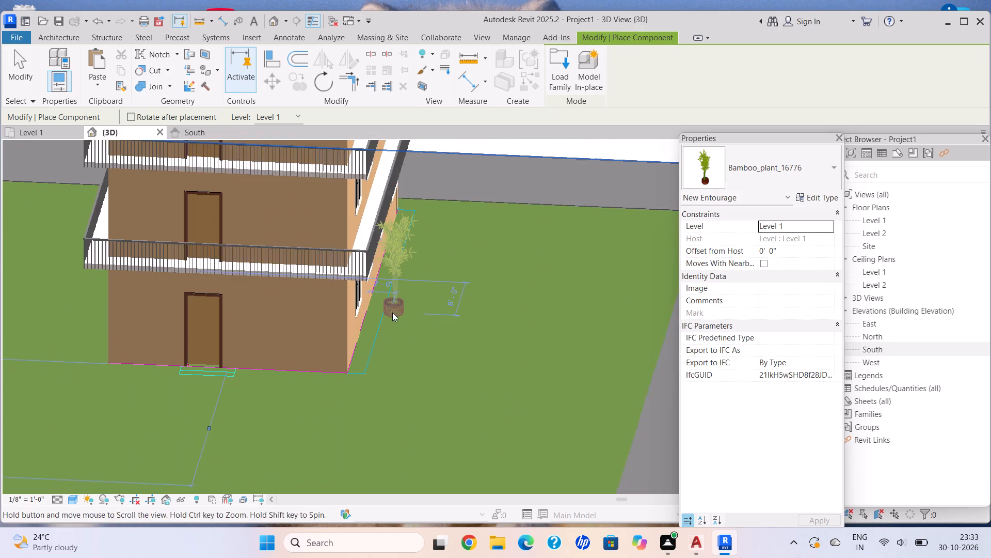
scroll(392, 313, "down", 3)
middle_click_drag(393, 313, 393, 327)
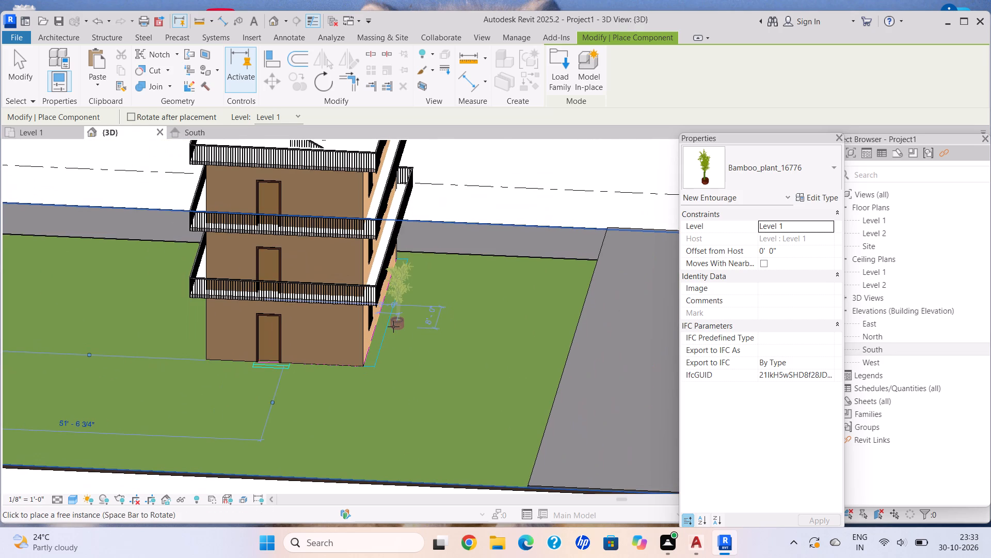
key("Escape")
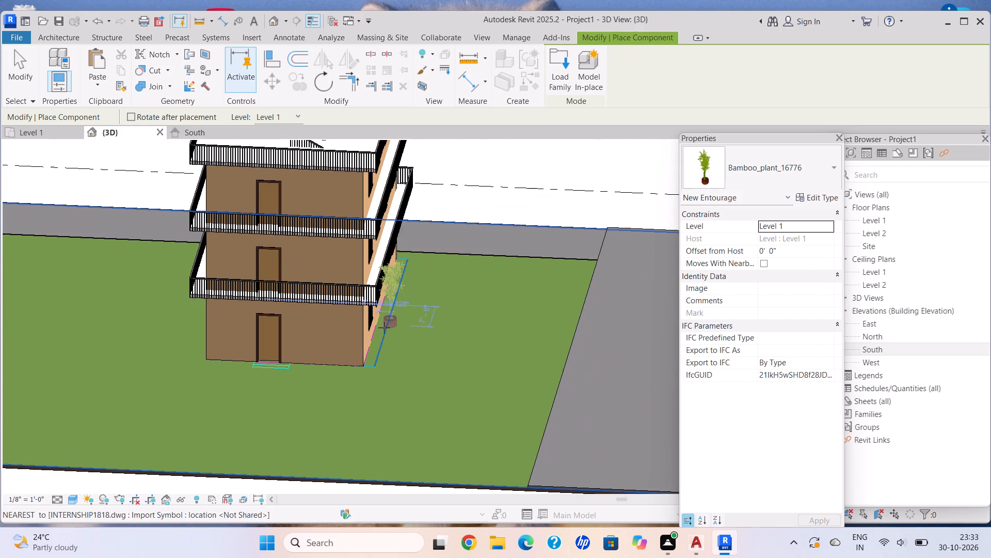
scroll(254, 369, "up", 11)
key("Escape")
key("Escape")
Start an in-place model component in the Generic Models category for the entrance step at the ground-floor door.
scroll(275, 354, "up", 5)
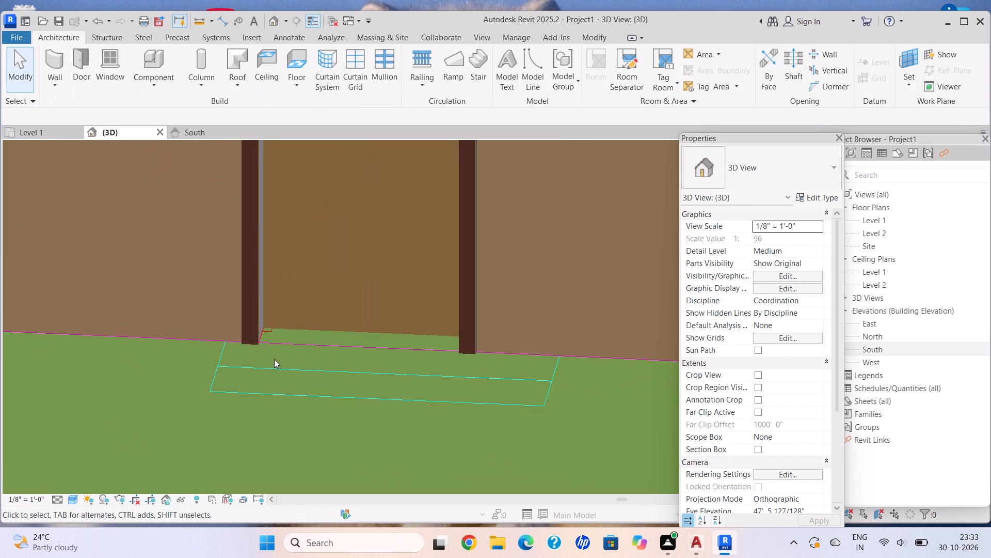
key("Escape")
left_click(161, 86)
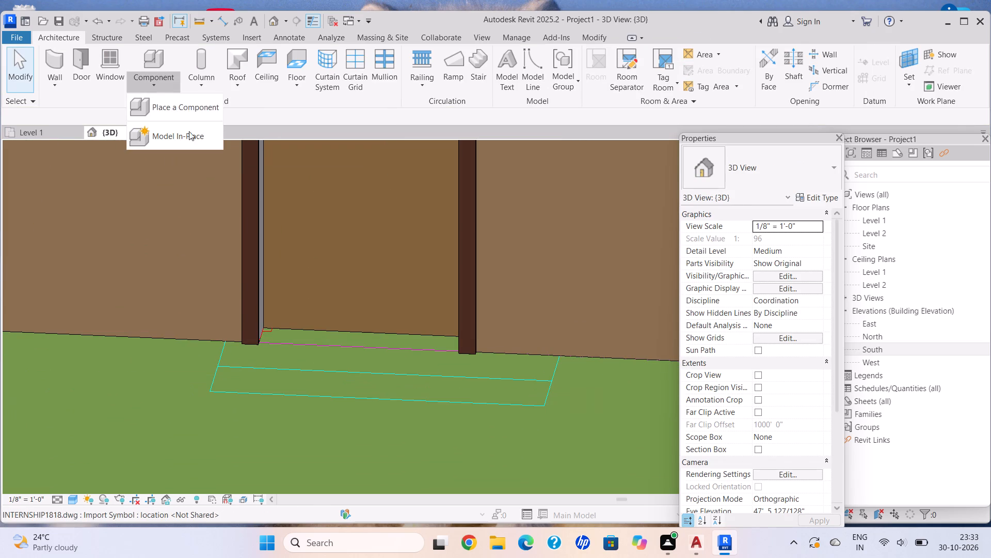
left_click(188, 134)
scroll(491, 253, "down", 7)
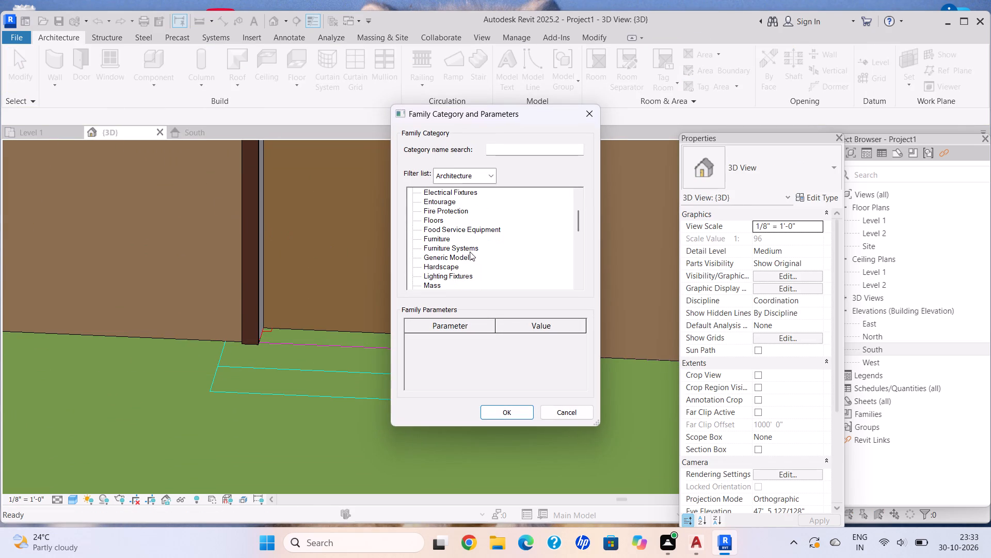
left_click(466, 249)
left_click(497, 416)
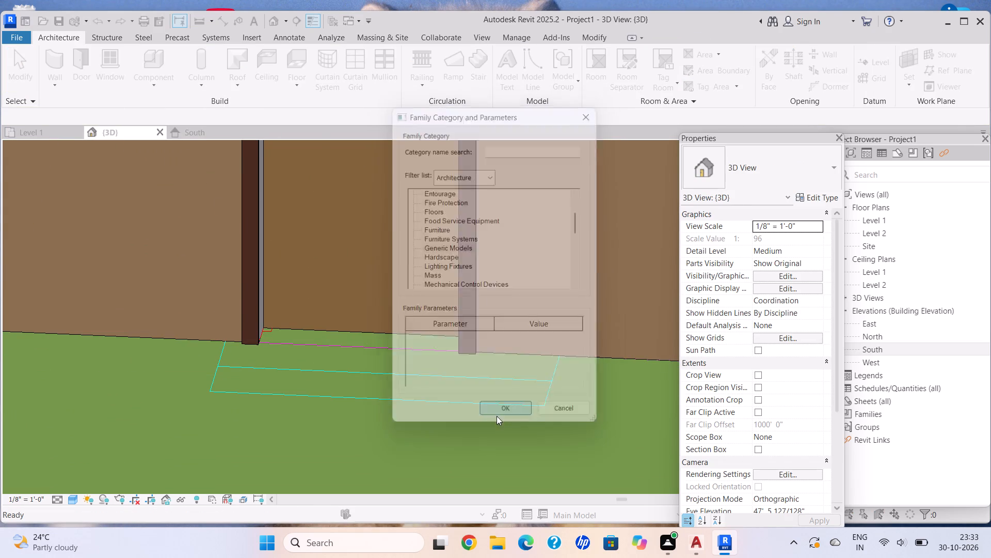
left_click(366, 303)
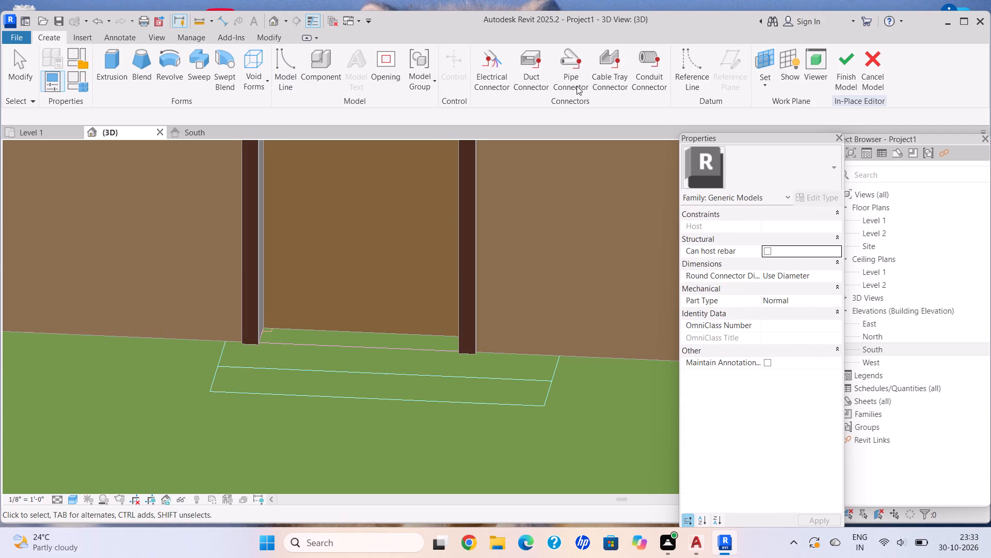
left_click(54, 38)
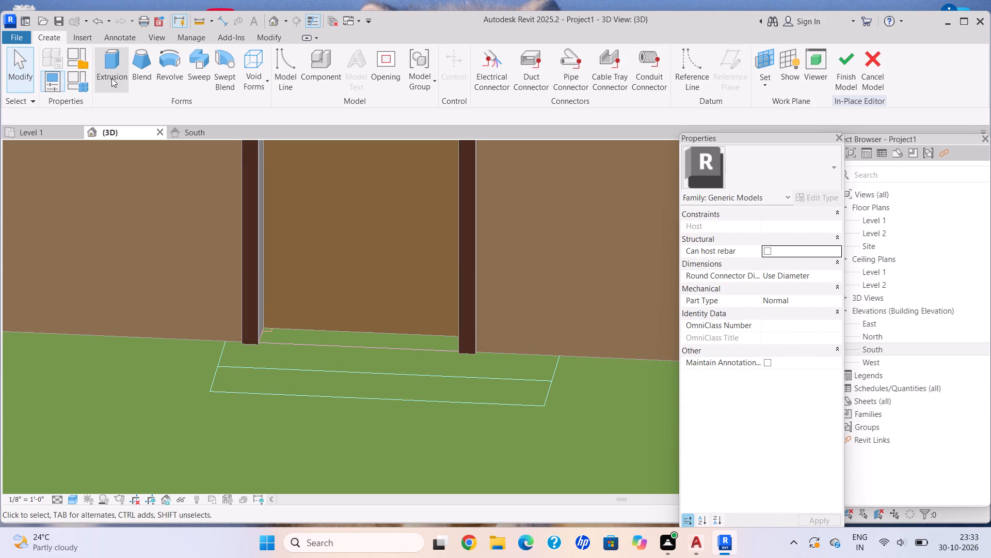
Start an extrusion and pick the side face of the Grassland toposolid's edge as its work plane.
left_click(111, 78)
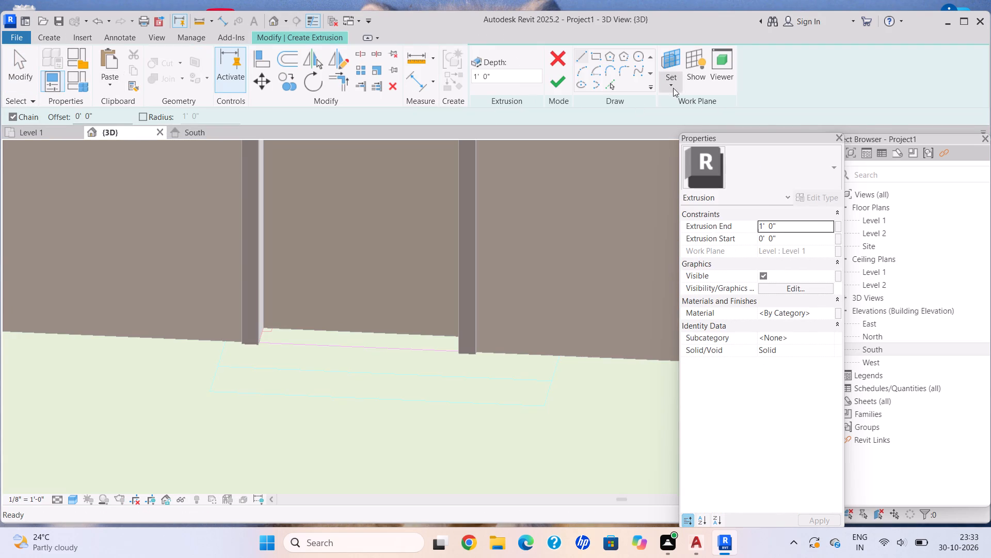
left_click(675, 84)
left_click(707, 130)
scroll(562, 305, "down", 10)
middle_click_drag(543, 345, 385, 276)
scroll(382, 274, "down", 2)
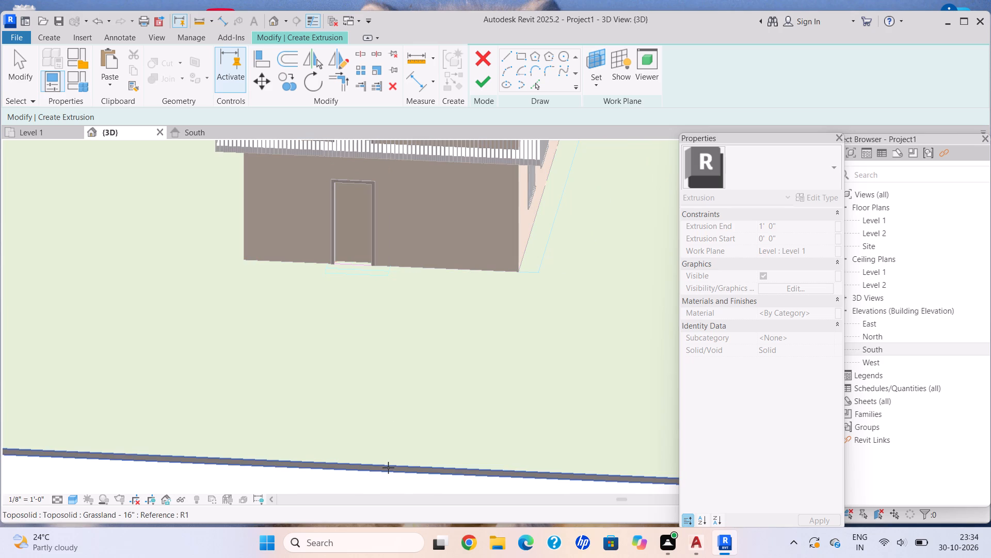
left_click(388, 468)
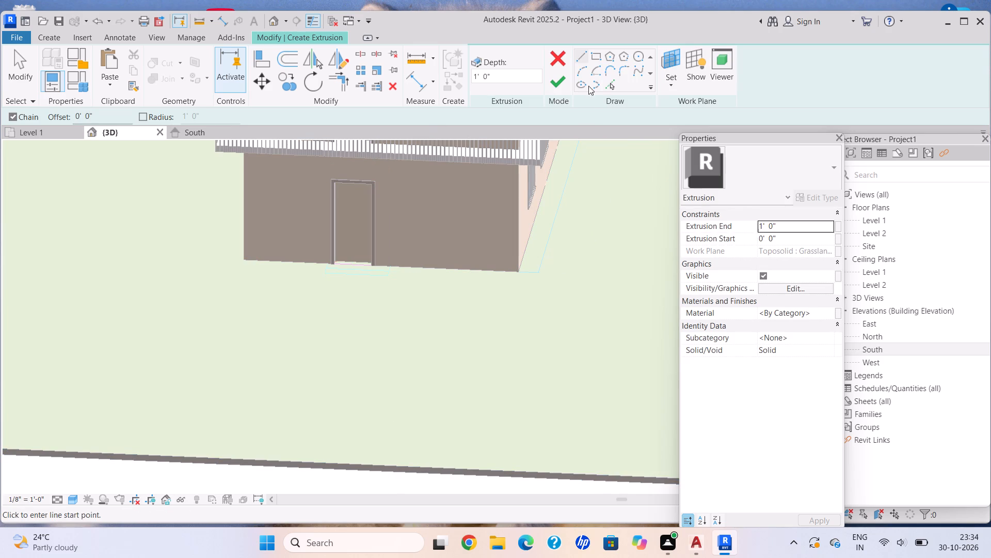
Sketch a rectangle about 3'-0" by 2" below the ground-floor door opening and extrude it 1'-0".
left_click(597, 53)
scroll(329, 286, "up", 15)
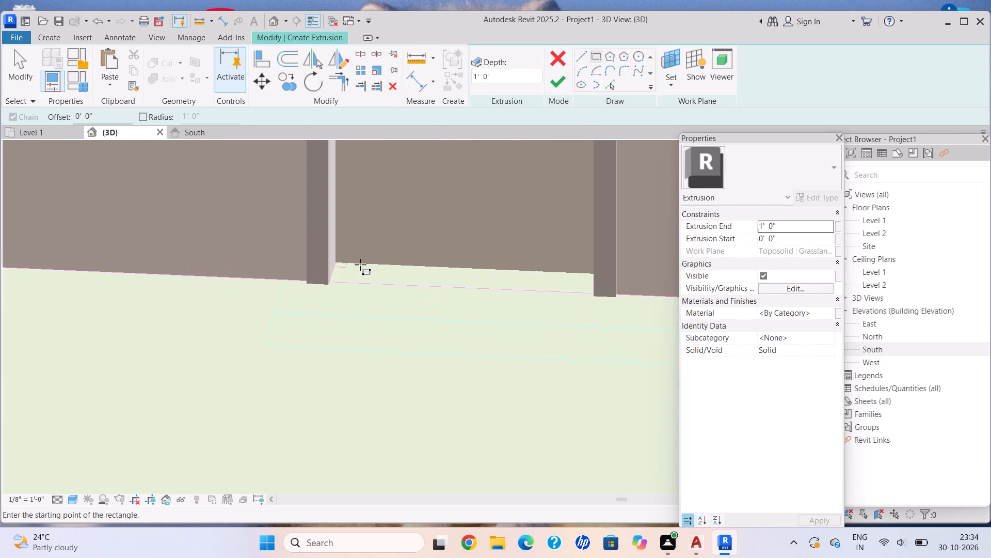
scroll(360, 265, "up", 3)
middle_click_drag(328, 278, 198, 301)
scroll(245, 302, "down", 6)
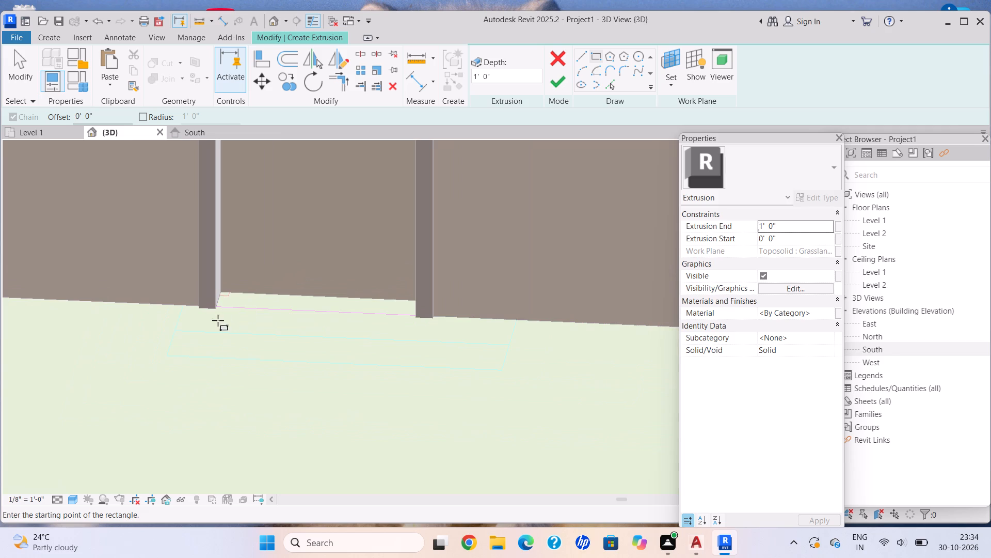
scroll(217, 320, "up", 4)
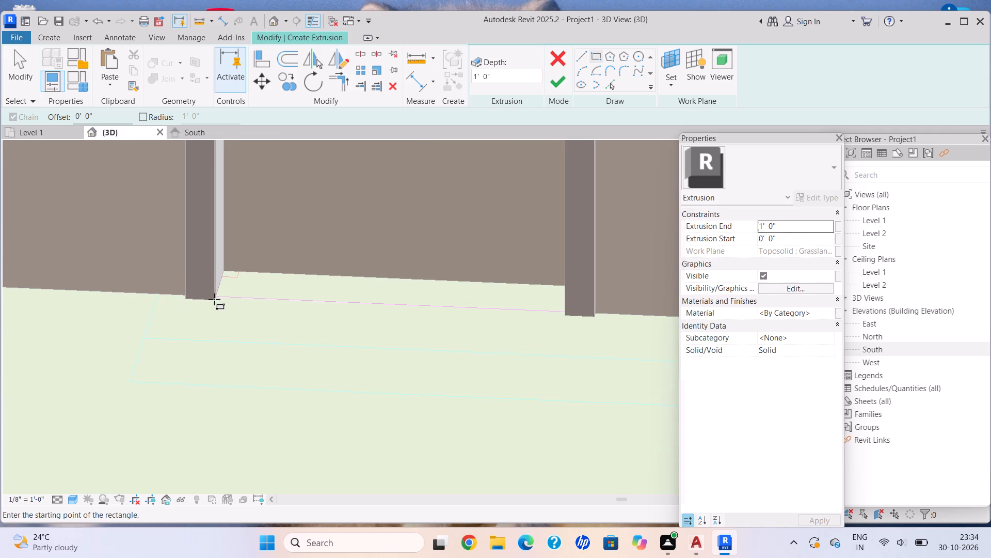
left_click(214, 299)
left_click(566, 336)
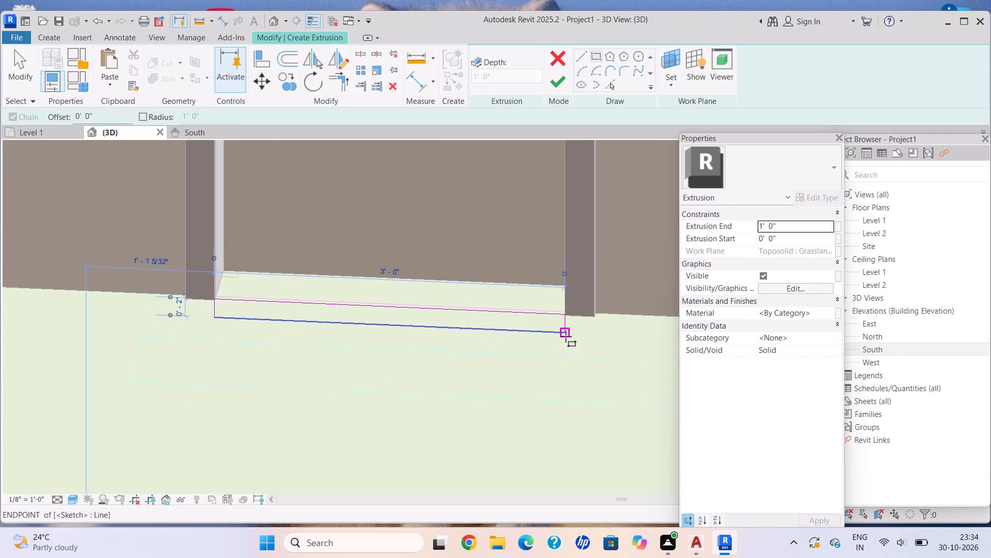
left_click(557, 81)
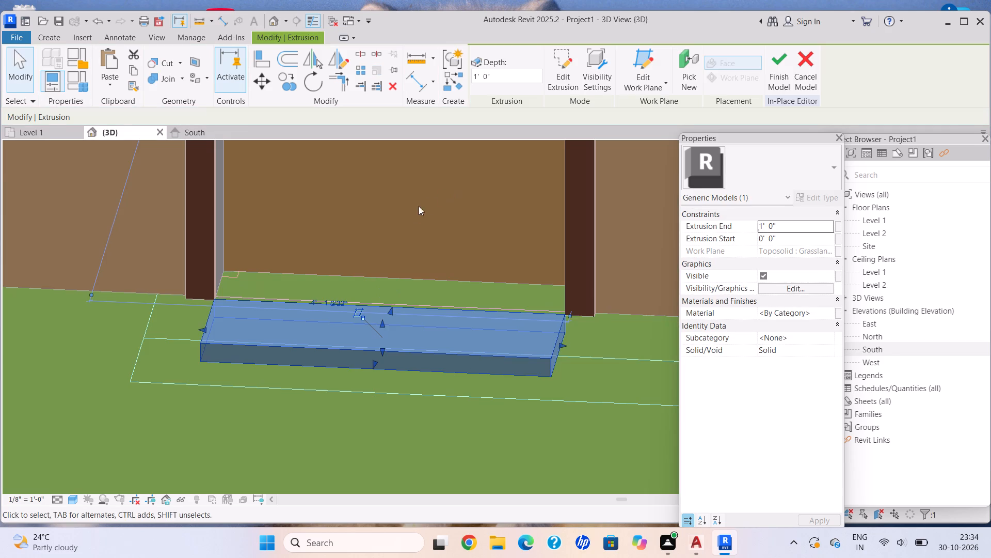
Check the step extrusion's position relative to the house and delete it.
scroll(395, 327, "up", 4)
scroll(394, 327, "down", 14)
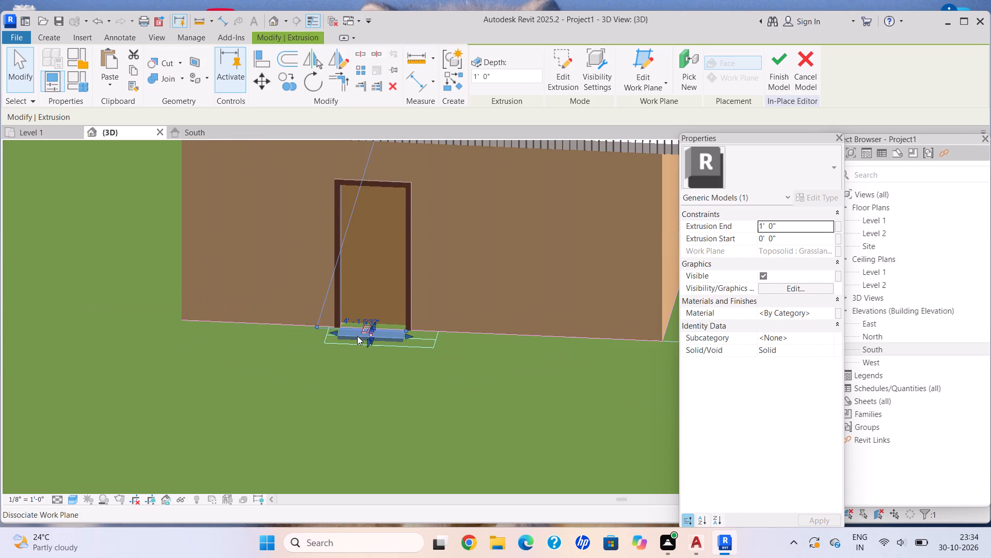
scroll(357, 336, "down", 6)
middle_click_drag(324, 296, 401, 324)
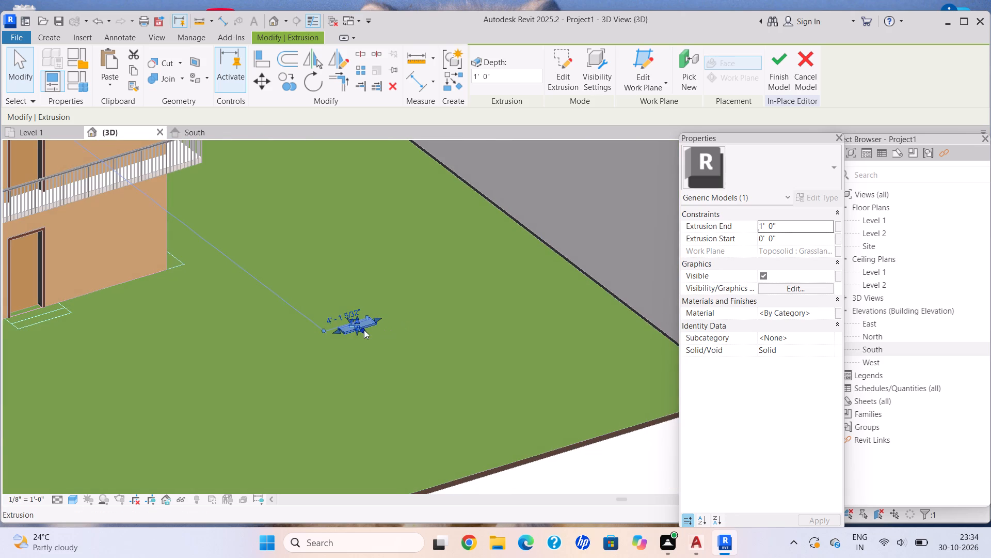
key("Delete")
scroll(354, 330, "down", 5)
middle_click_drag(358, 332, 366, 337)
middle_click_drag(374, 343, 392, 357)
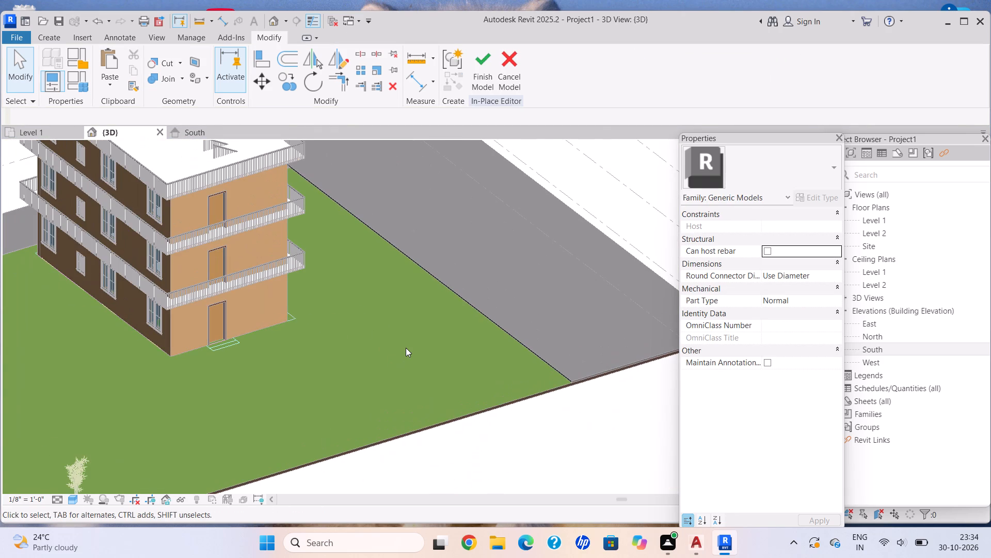
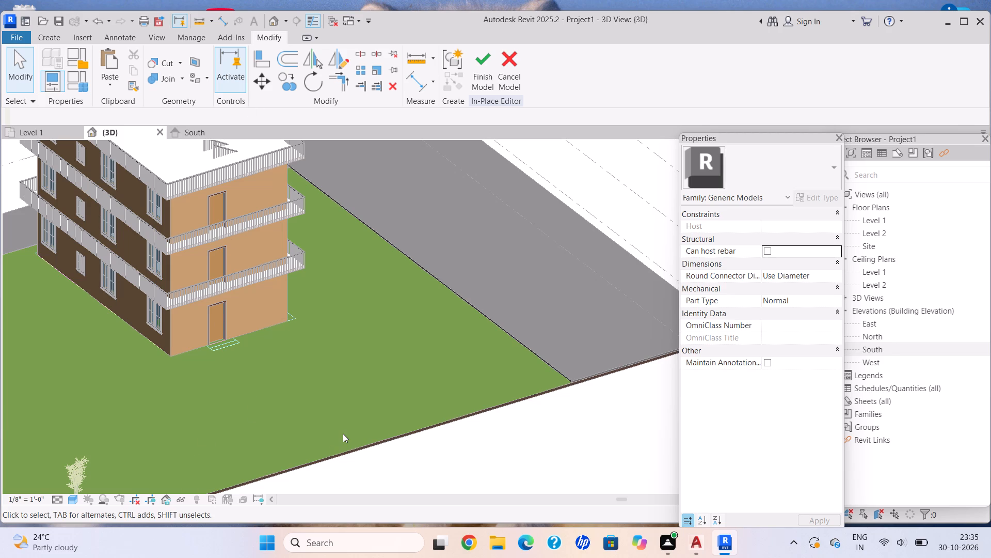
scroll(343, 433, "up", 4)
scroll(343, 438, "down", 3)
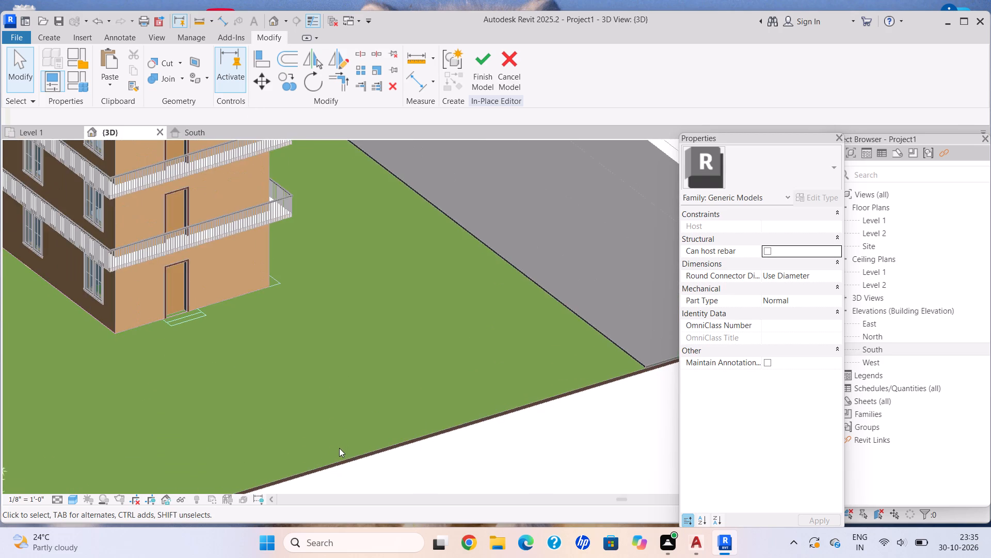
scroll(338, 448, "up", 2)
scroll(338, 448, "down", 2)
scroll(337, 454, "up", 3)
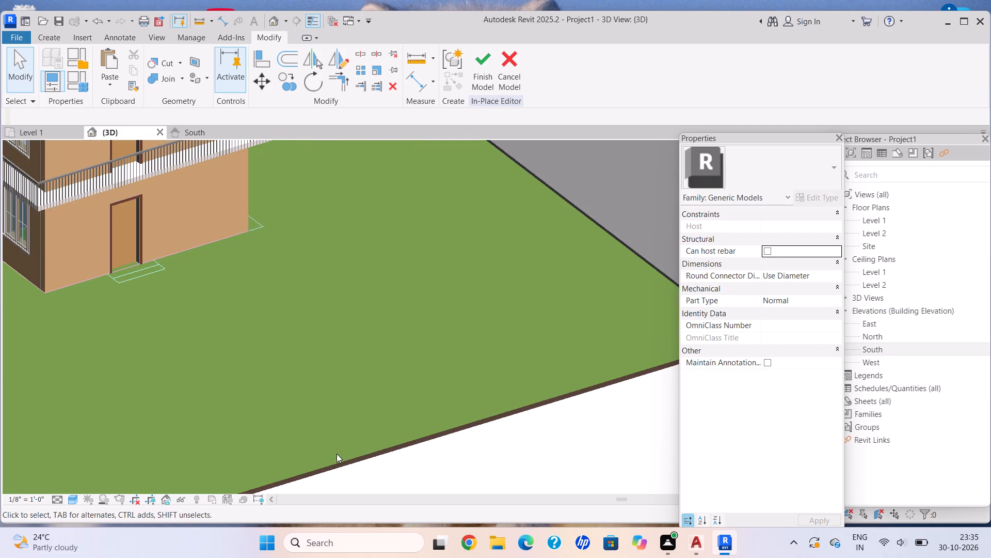
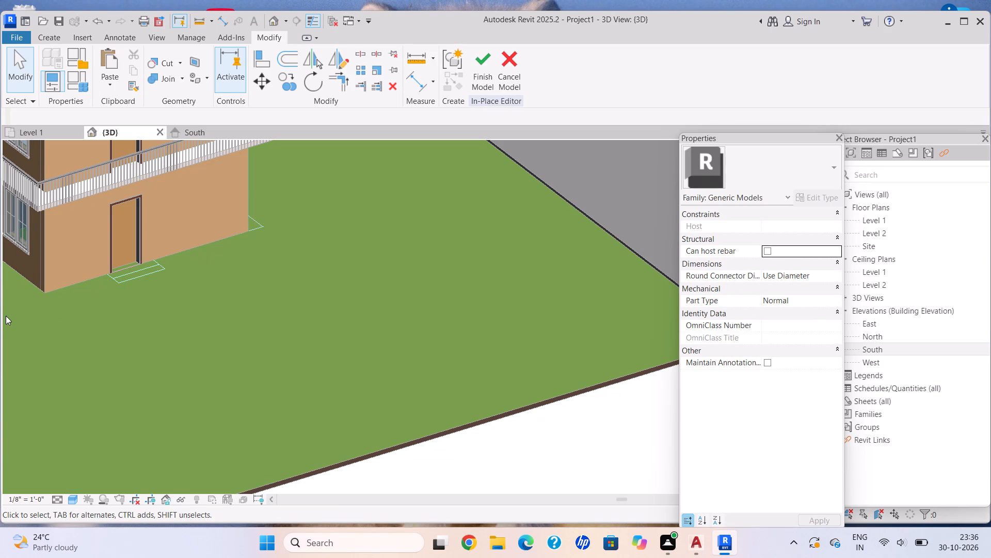
Examine the house, its balconies, roof railings and the surrounding site in 3D from several angles and distances.
scroll(182, 252, "down", 3)
middle_click_drag(191, 271, 198, 278)
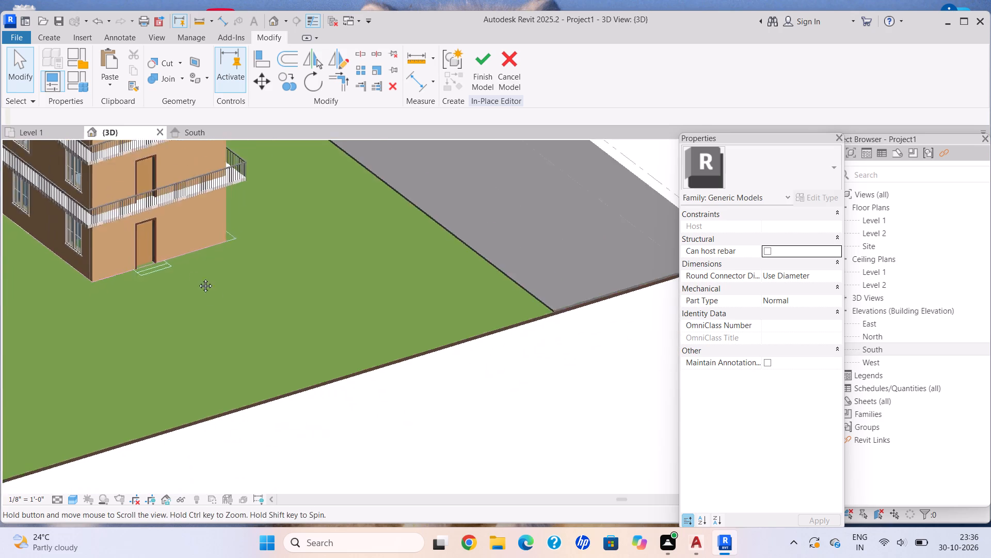
middle_click_drag(198, 278, 408, 389)
scroll(436, 377, "down", 4)
key("Escape")
middle_click_drag(399, 400, 274, 400, "shift")
middle_click(274, 400, "shift")
middle_click_drag(69, 428, 61, 431)
middle_click_drag(394, 325, 490, 317, "shift")
scroll(493, 314, "up", 1, "shift")
scroll(494, 306, "down", 1)
middle_click_drag(491, 309, 477, 319)
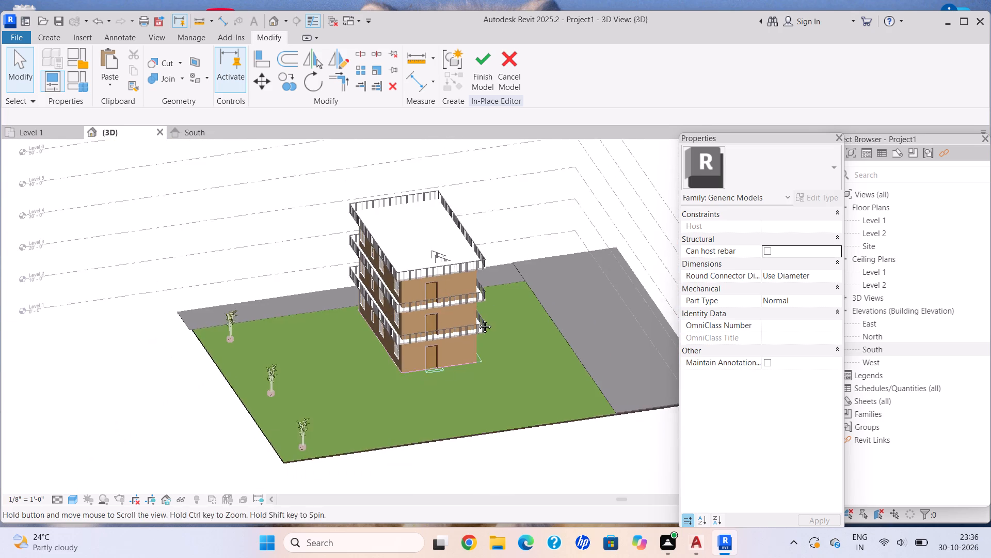
middle_click_drag(477, 319, 456, 289)
scroll(469, 313, "up", 5)
scroll(470, 314, "down", 1)
middle_click_drag(500, 301, 546, 297, "shift")
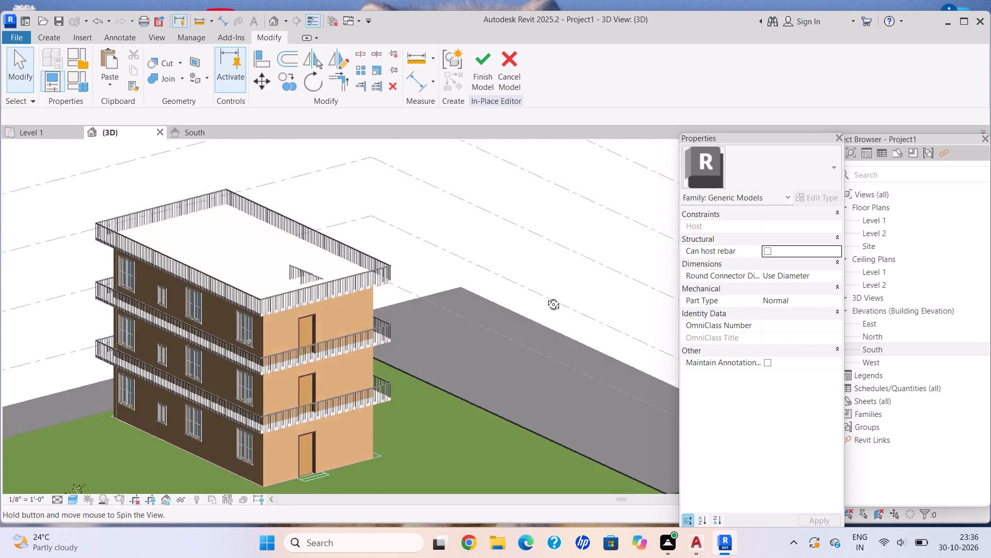
middle_click_drag(546, 297, 524, 297, "shift")
scroll(498, 288, "up", 7)
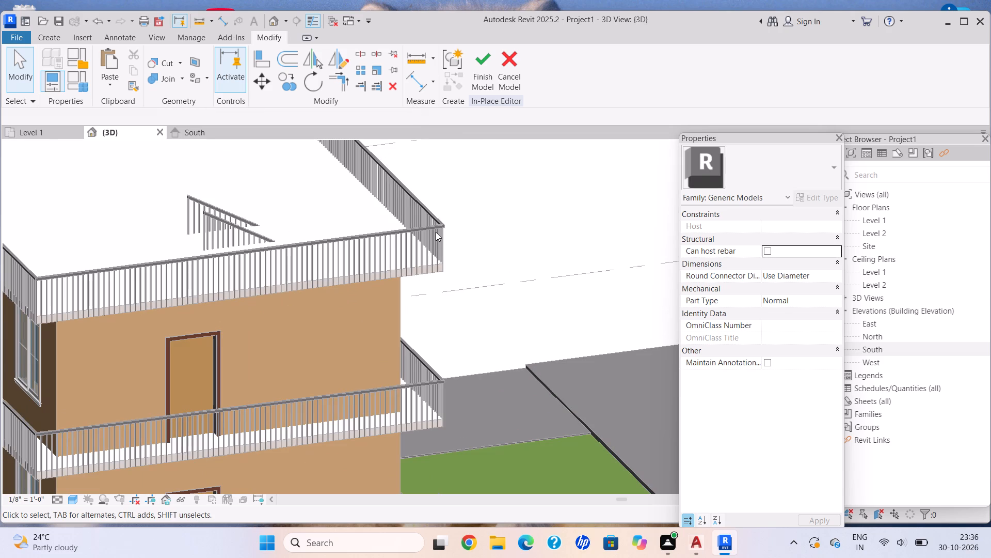
Finish the in-place Generic Models family and accept deleting it as empty.
left_click(436, 232)
left_click_drag(466, 43, 469, 48)
left_click(474, 56)
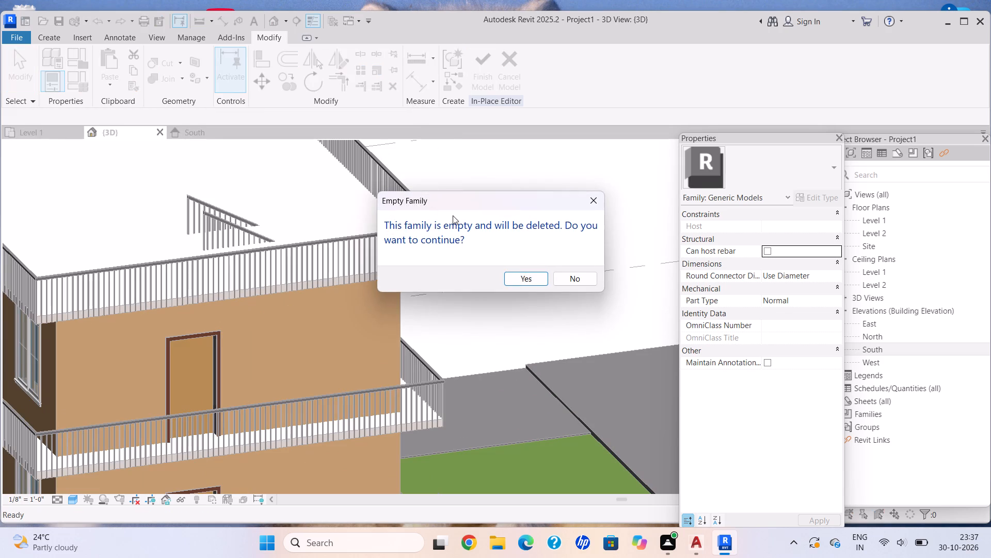
left_click(526, 281)
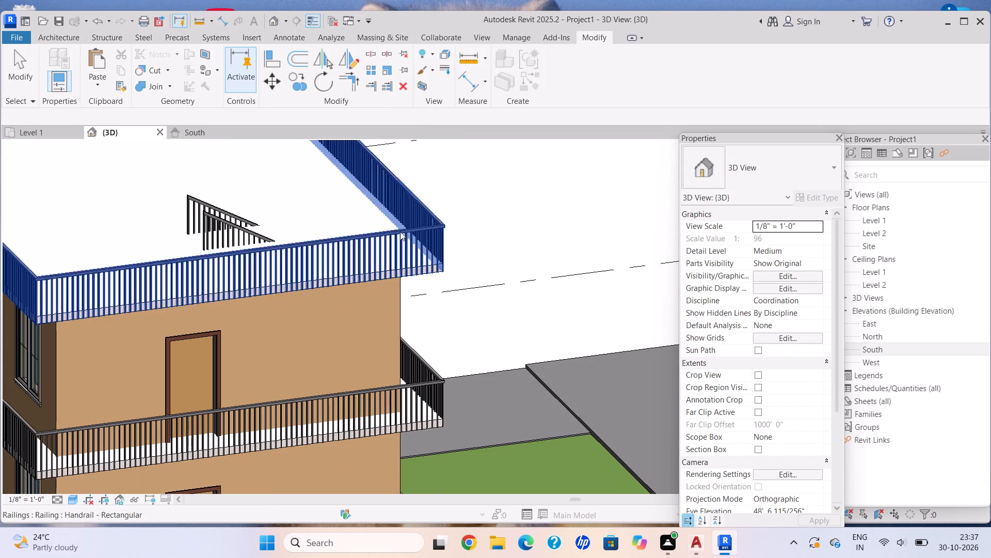
Change the roof railing and both balcony perimeter railings below it to the Glass Panel - Bottom Fill type.
left_click(443, 229)
left_click(761, 179)
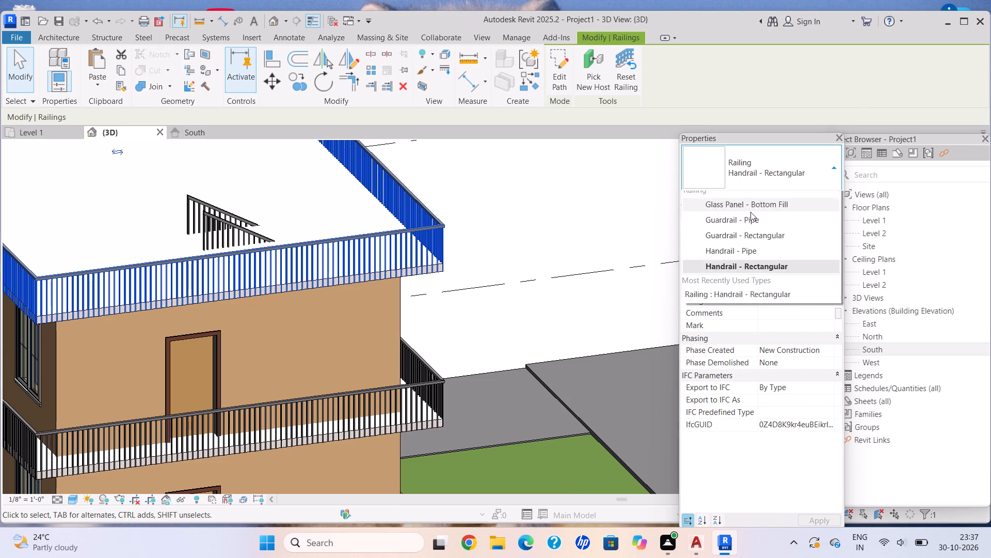
left_click(737, 237)
scroll(470, 283, "down", 2)
middle_click_drag(470, 283, 471, 215)
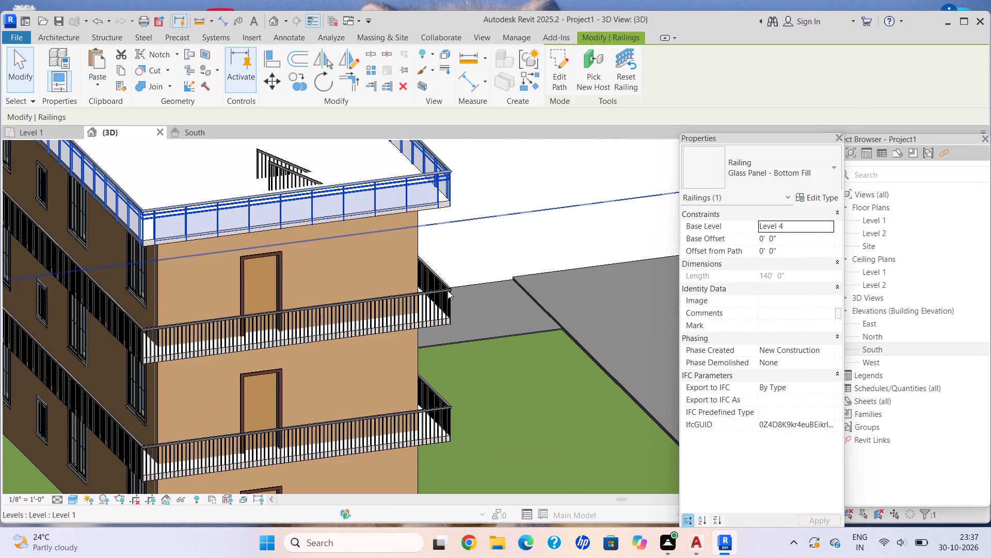
left_click(446, 295)
left_click(771, 173)
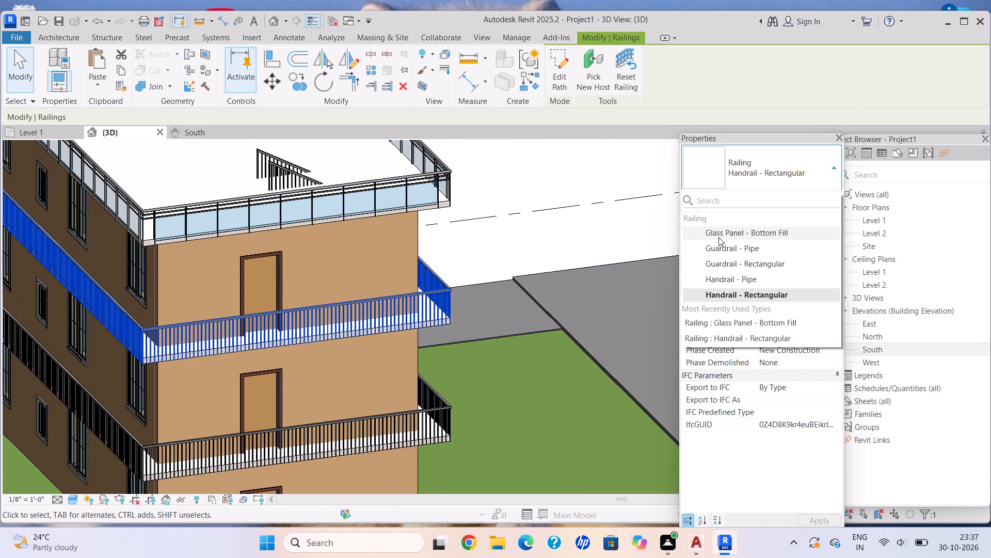
left_click(718, 237)
middle_click_drag(500, 316, 526, 208)
left_click(472, 306)
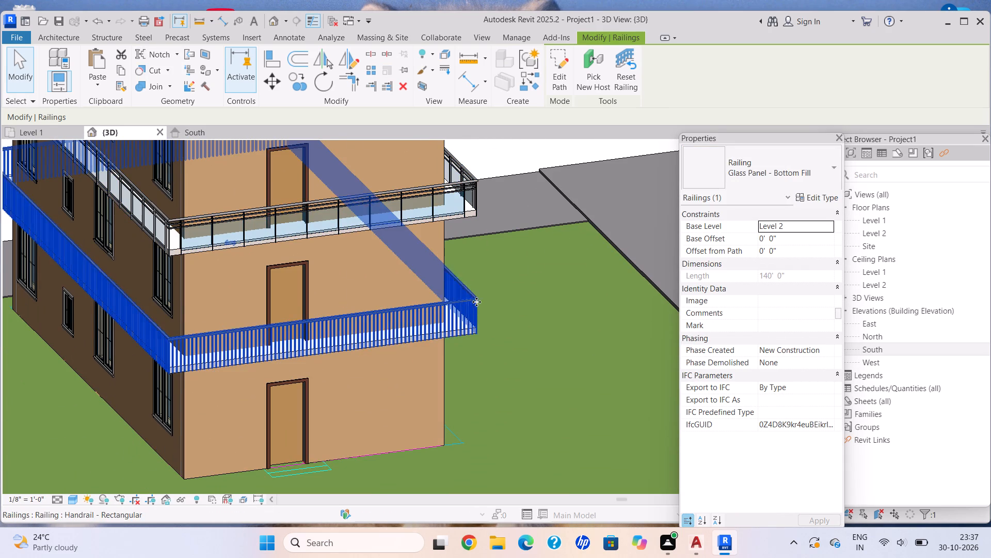
left_click(752, 178)
left_click(715, 235)
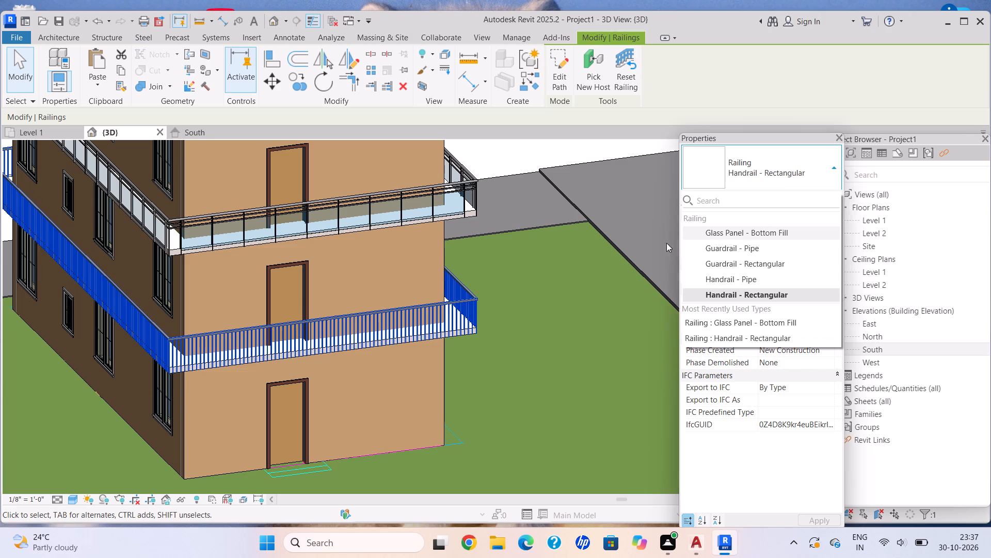
Save the project as a project file named INTERN DAY19 in the Documents folder.
scroll(445, 277, "down", 8)
middle_click_drag(473, 298, 480, 303)
middle_click(465, 321)
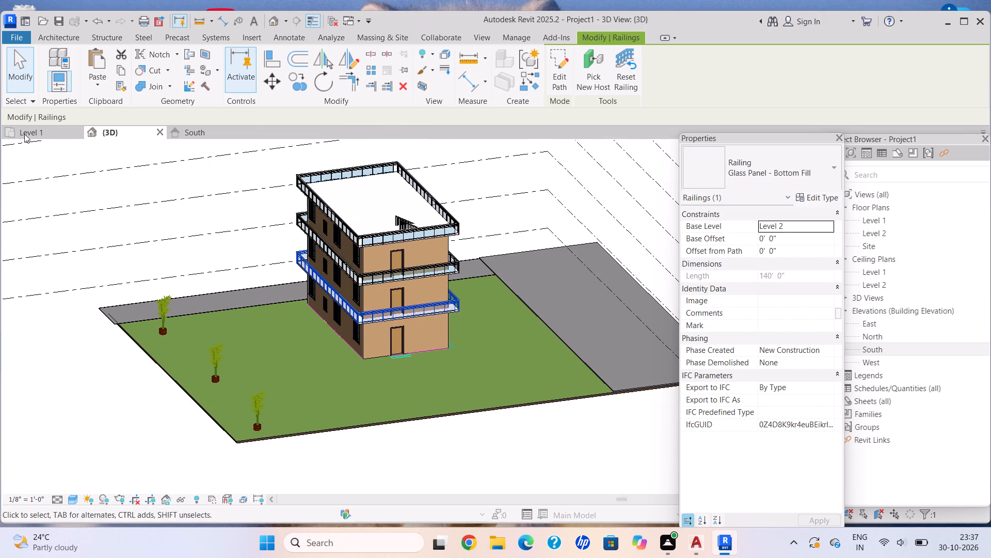
left_click(24, 37)
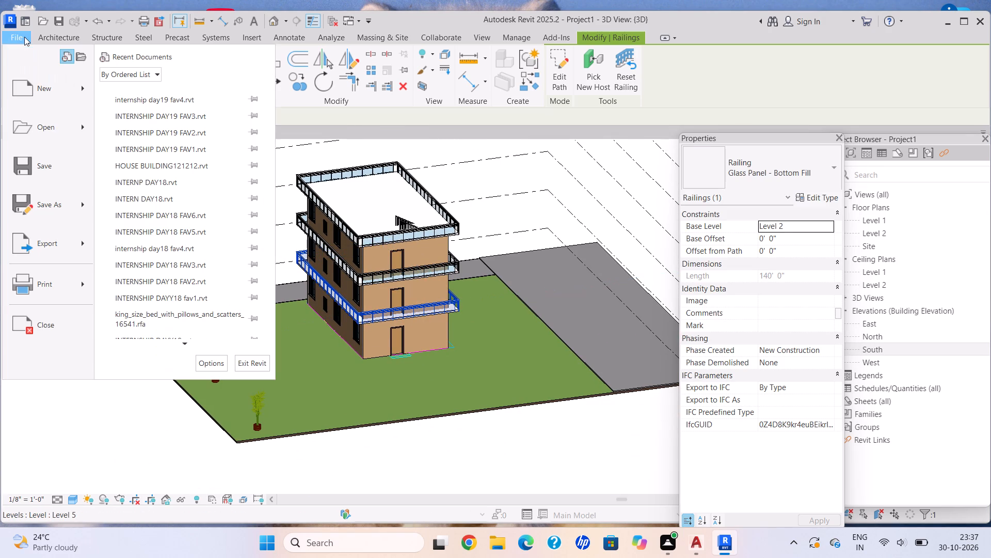
left_click(48, 202)
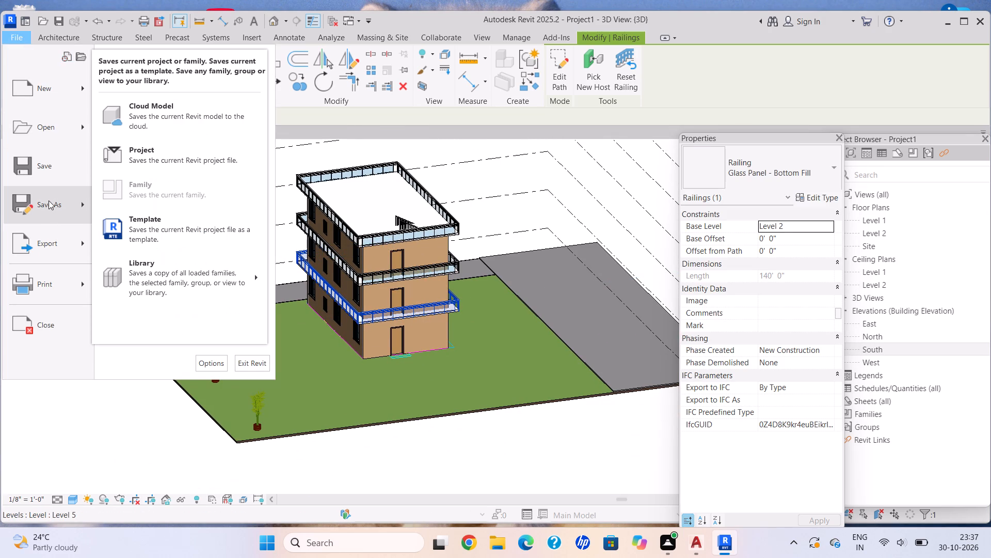
left_click(169, 156)
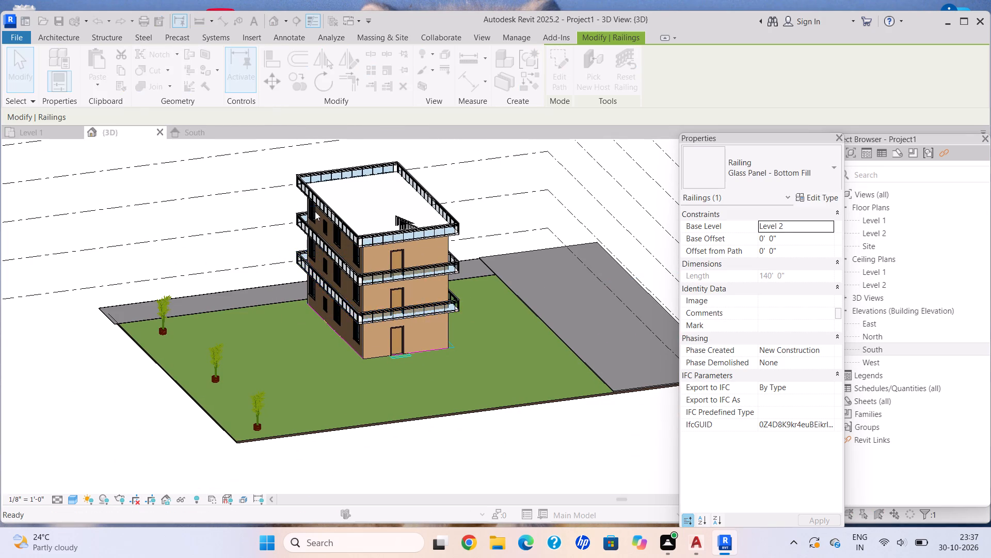
left_click(459, 359)
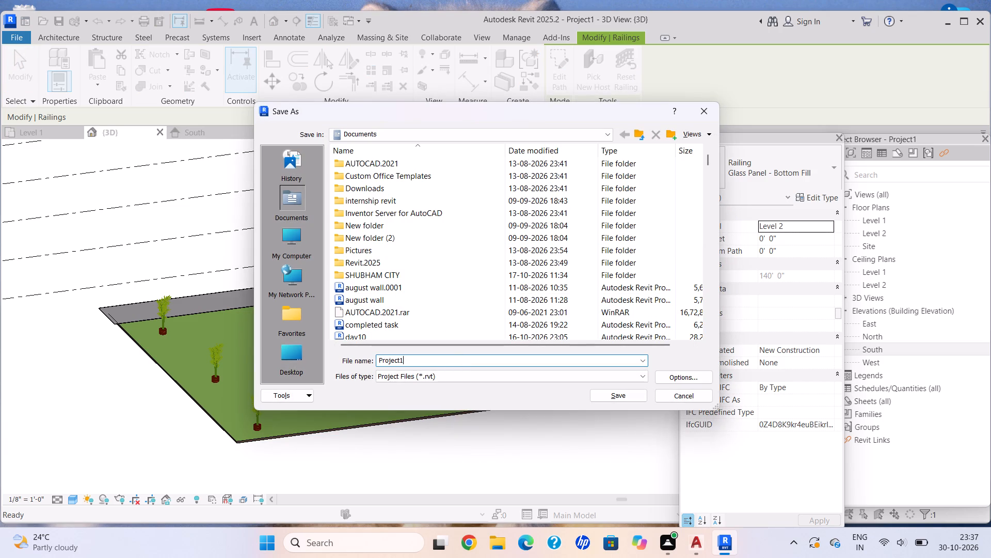
key("BackSpace")
key("BackSpace")
key("BackSpace")
key("BackSpace")
key("BackSpace")
key("BackSpace")
key("BackSpace")
key("BackSpace")
key("BackSpace")
key("BackSpace")
key("BackSpace")
key("BackSpace")
type("INTERN")
key("space")
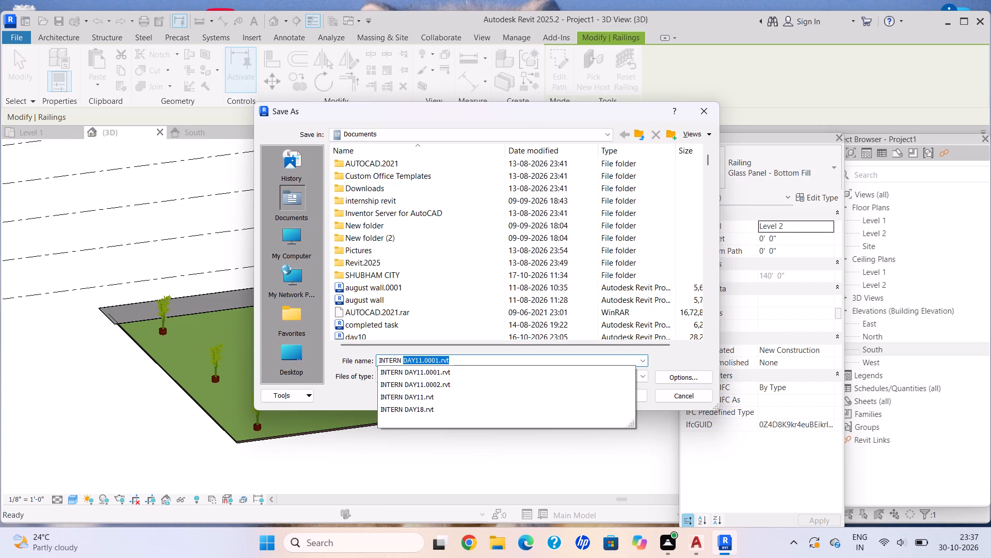
type("DAY19")
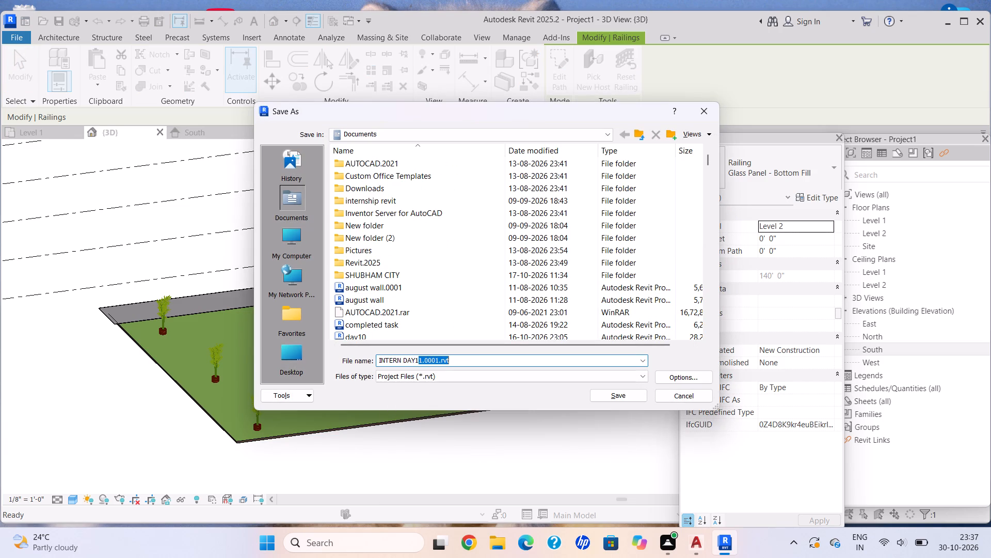
left_click(618, 395)
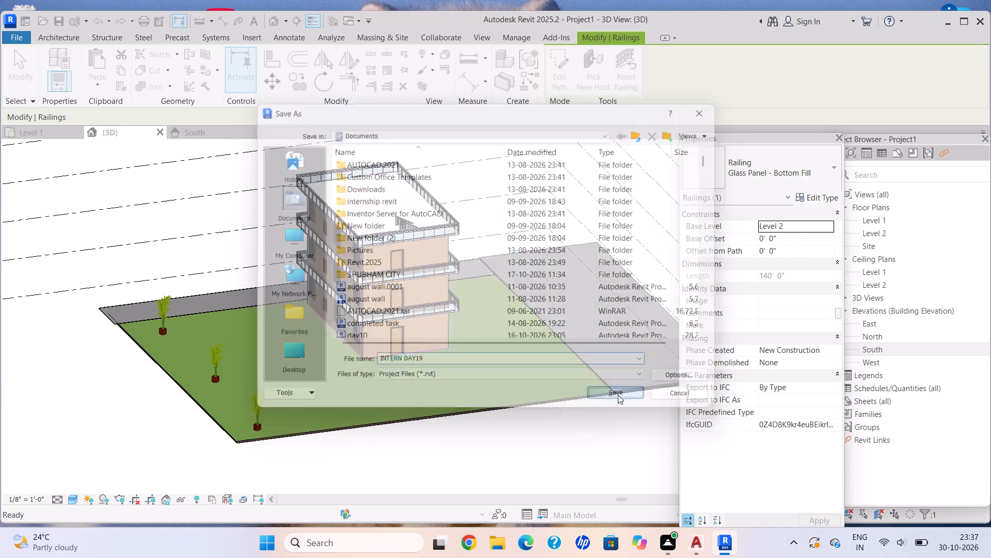
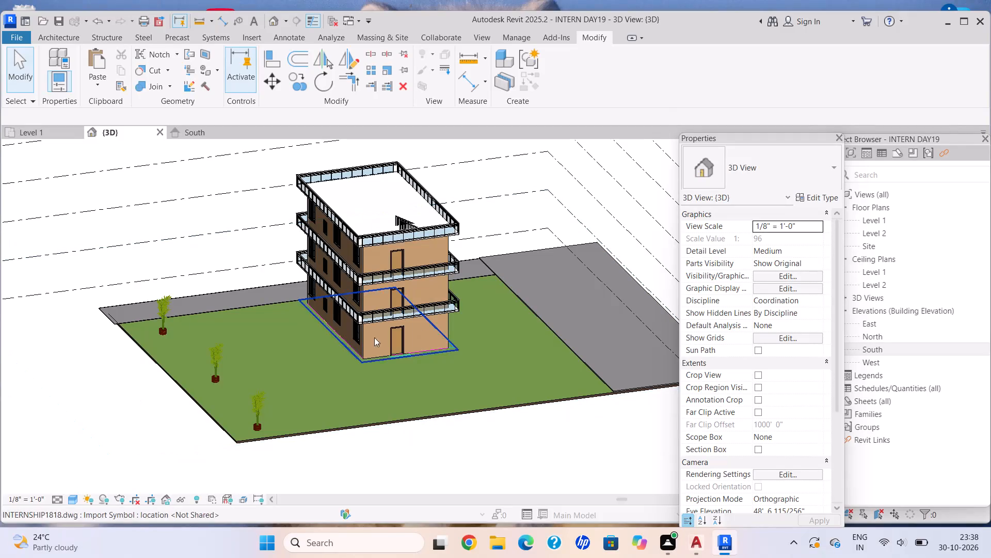
Load the Audi_RS3_Sportback car family from the cars folder in Documents for component placement.
middle_click_drag(393, 377, 349, 385)
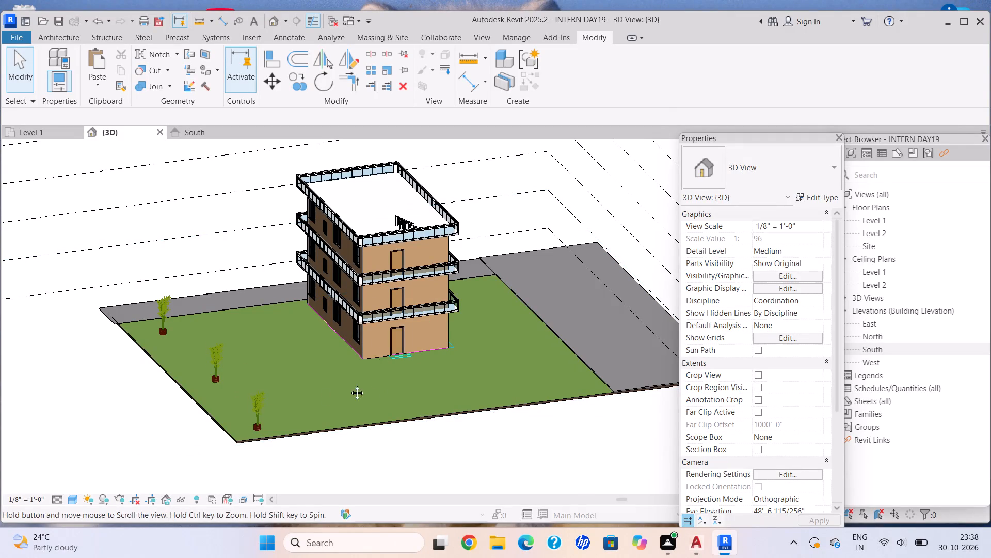
middle_click_drag(349, 385, 310, 352)
left_click(58, 31)
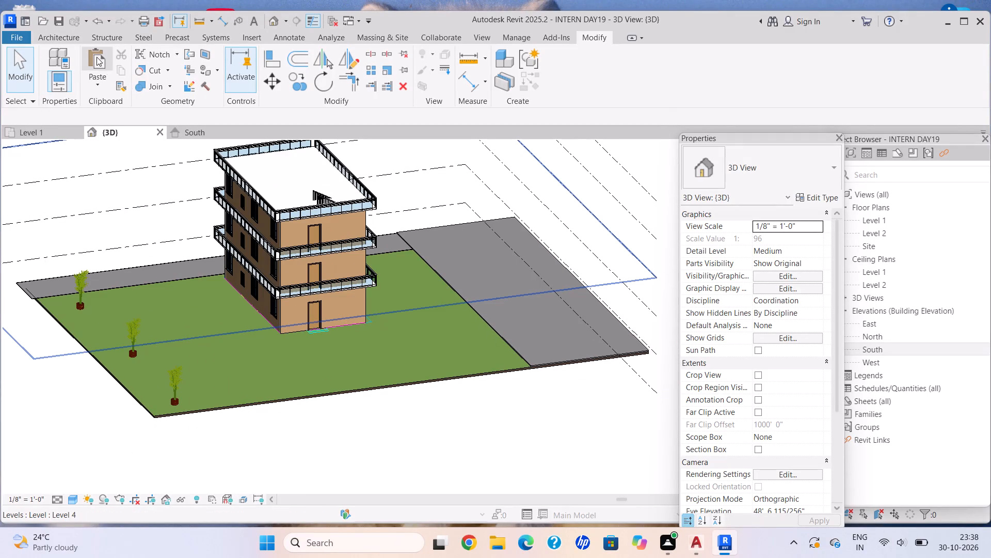
left_click(76, 36)
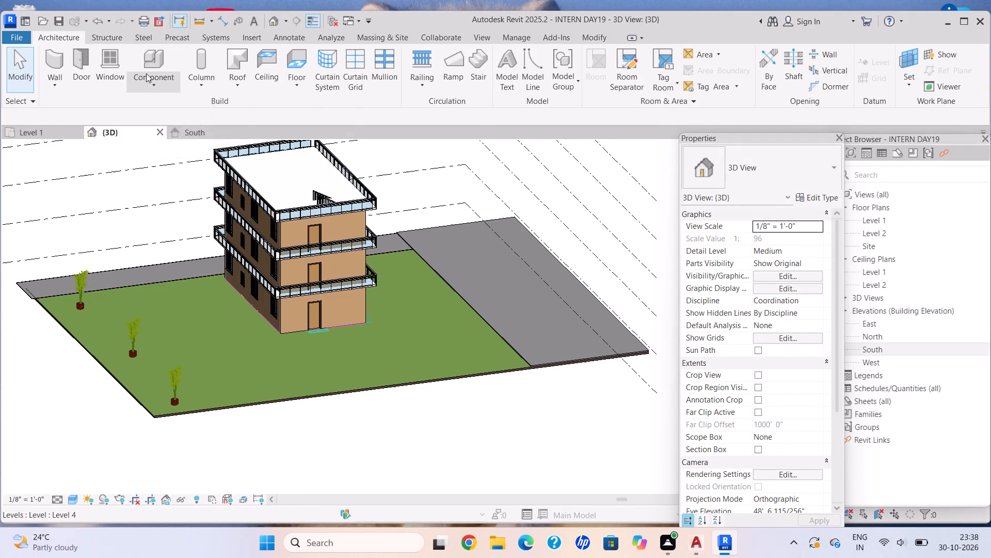
left_click(144, 79)
left_click(174, 106)
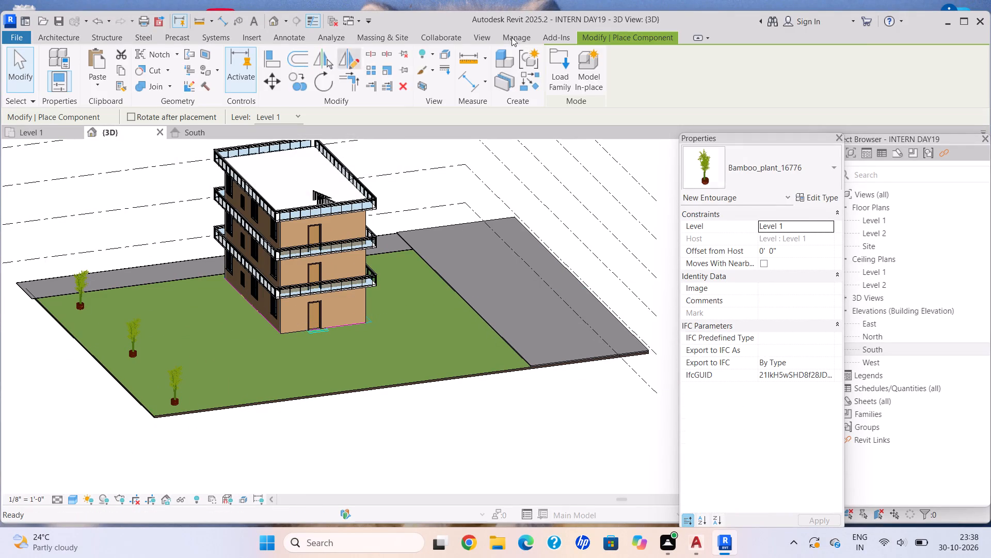
left_click(776, 165)
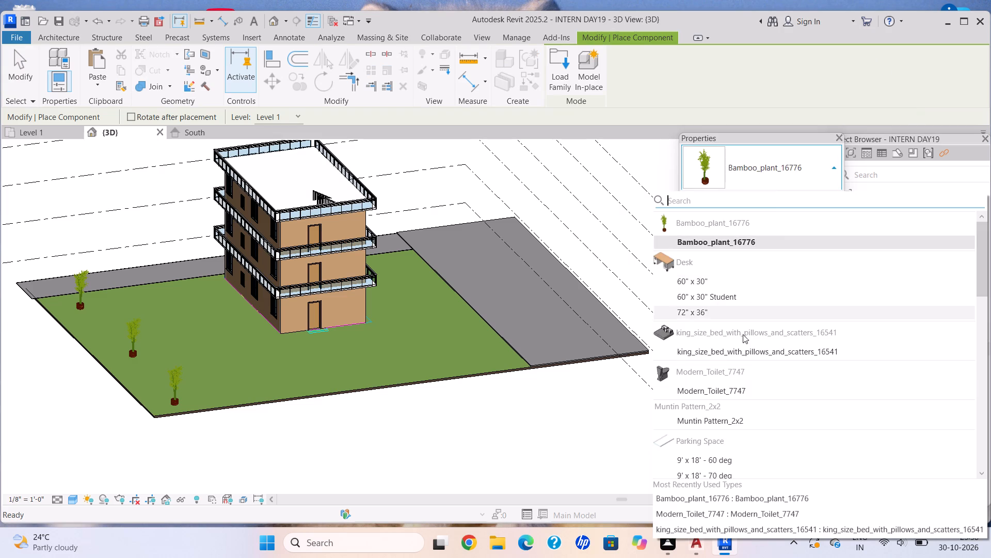
scroll(743, 335, "down", 7)
scroll(741, 335, "up", 10)
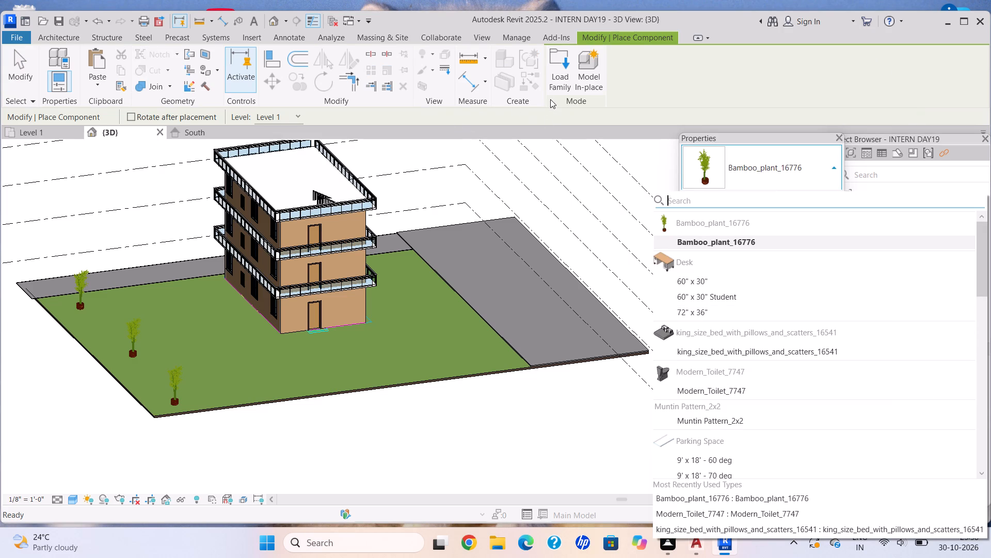
left_click(556, 85)
double_click(285, 209)
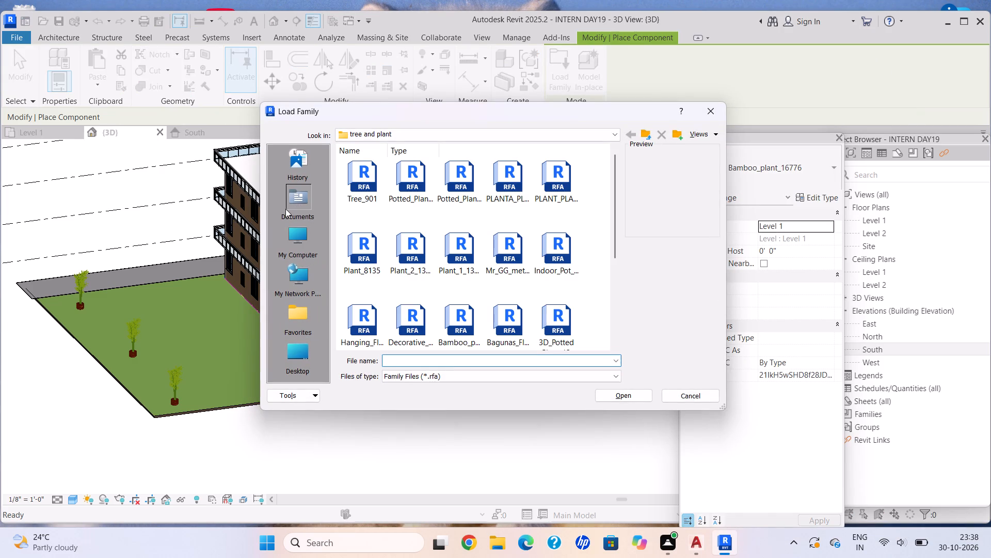
scroll(556, 302, "down", 6)
double_click(364, 176)
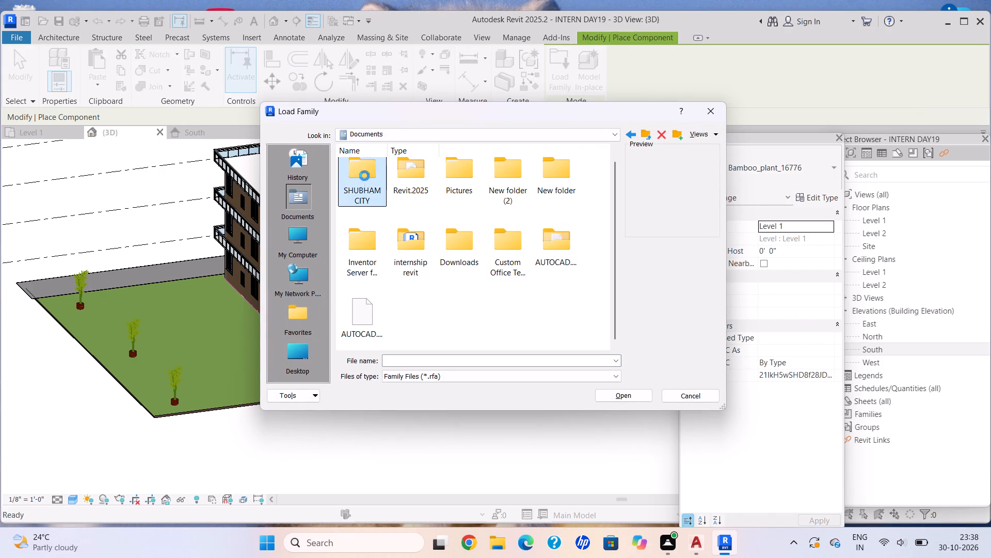
scroll(580, 310, "down", 8)
double_click(557, 263)
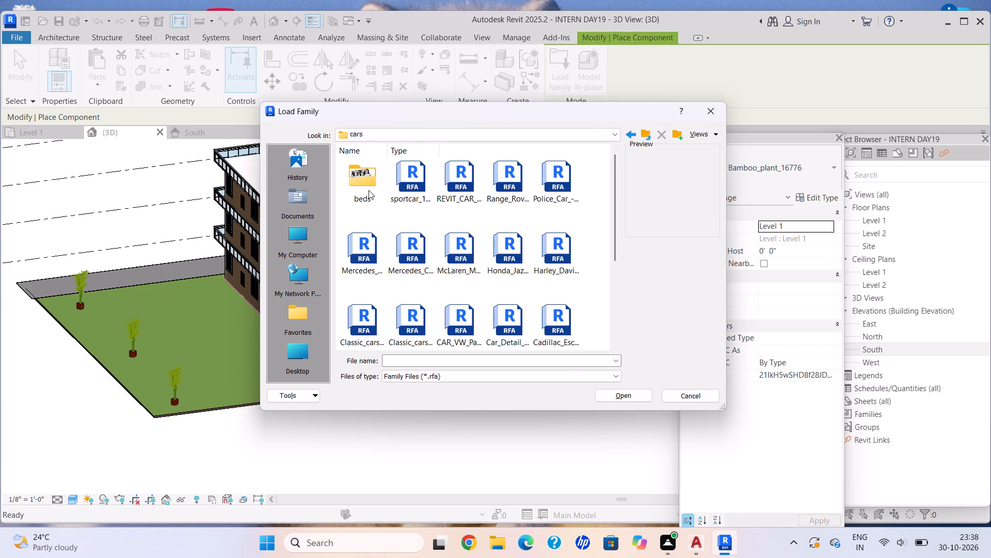
double_click(302, 203)
double_click(349, 193)
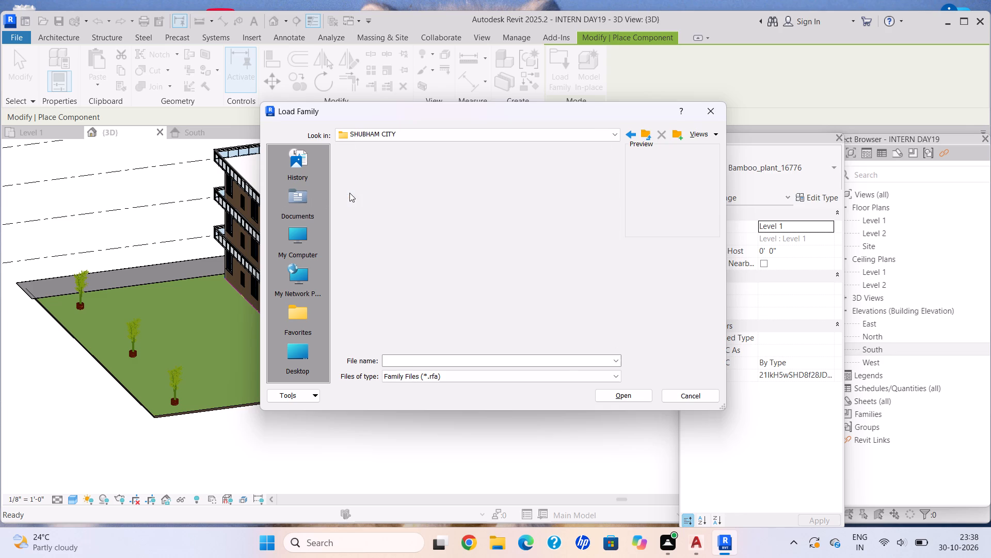
scroll(549, 240, "down", 8)
double_click(557, 259)
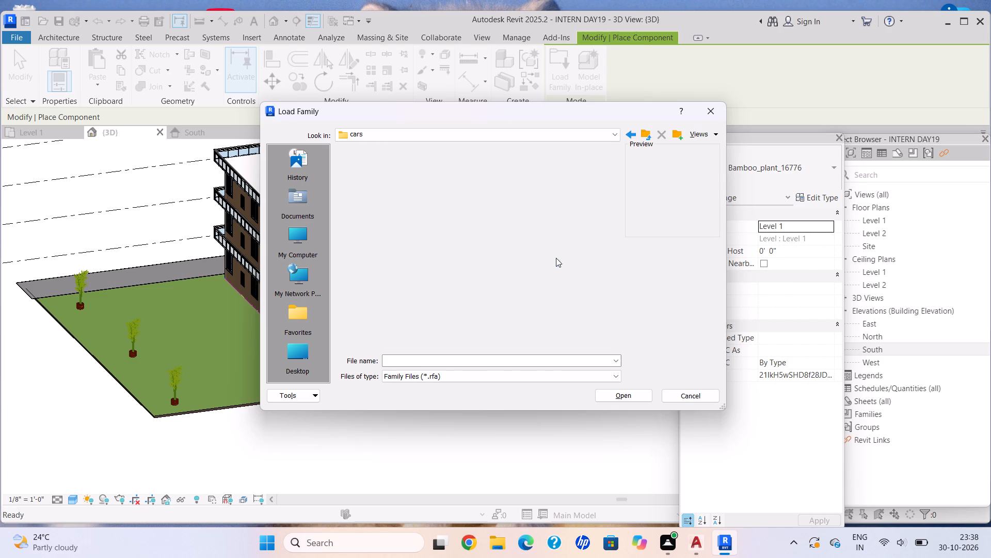
scroll(453, 296, "down", 7)
scroll(477, 297, "up", 7)
scroll(481, 296, "down", 7)
left_click(550, 265)
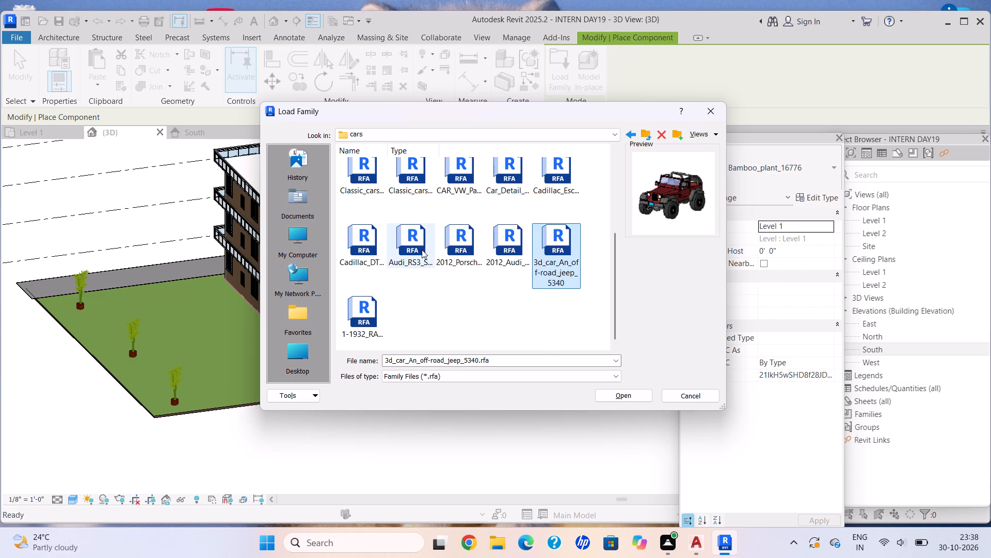
left_click(422, 250)
left_click(646, 399)
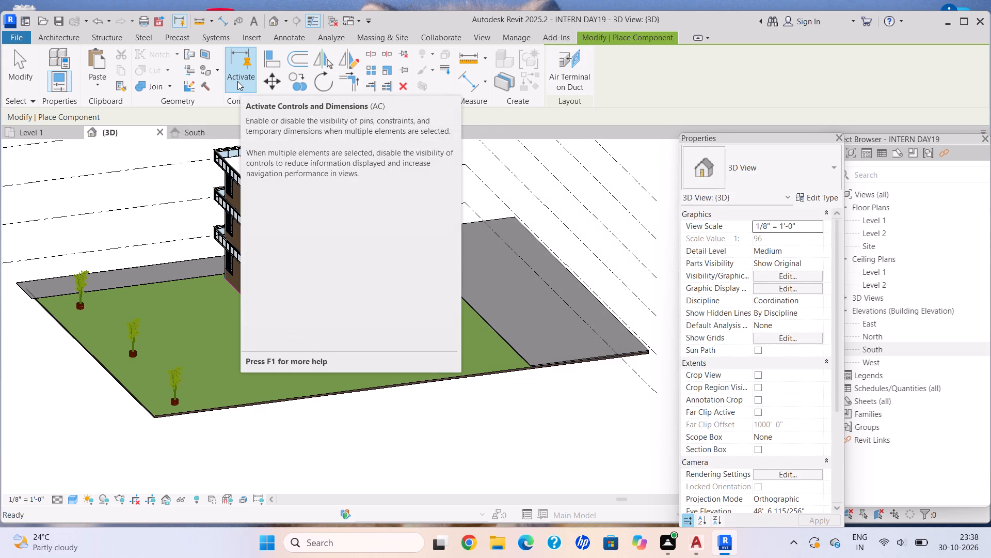
Place one Audi RS3 car on the grey paved strip beside the lawn, turned 180 degrees, about 42' 6" from the house wall.
scroll(509, 284, "up", 3)
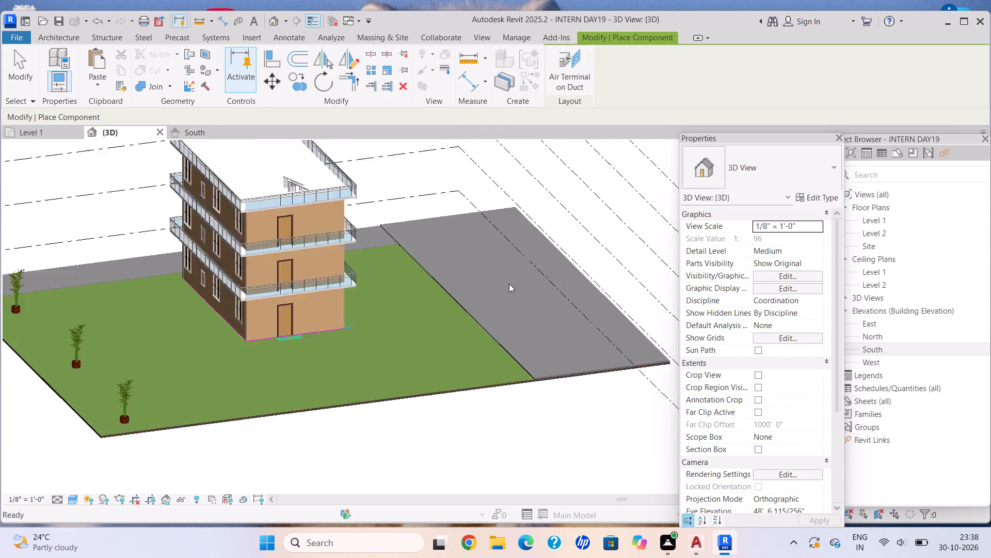
scroll(509, 284, "up", 2)
left_click(710, 177)
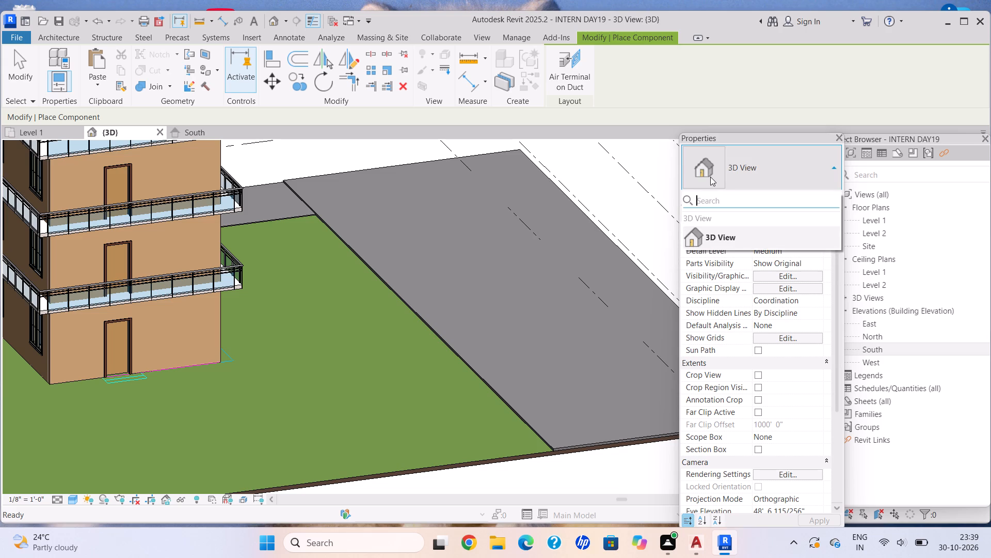
left_click(530, 234)
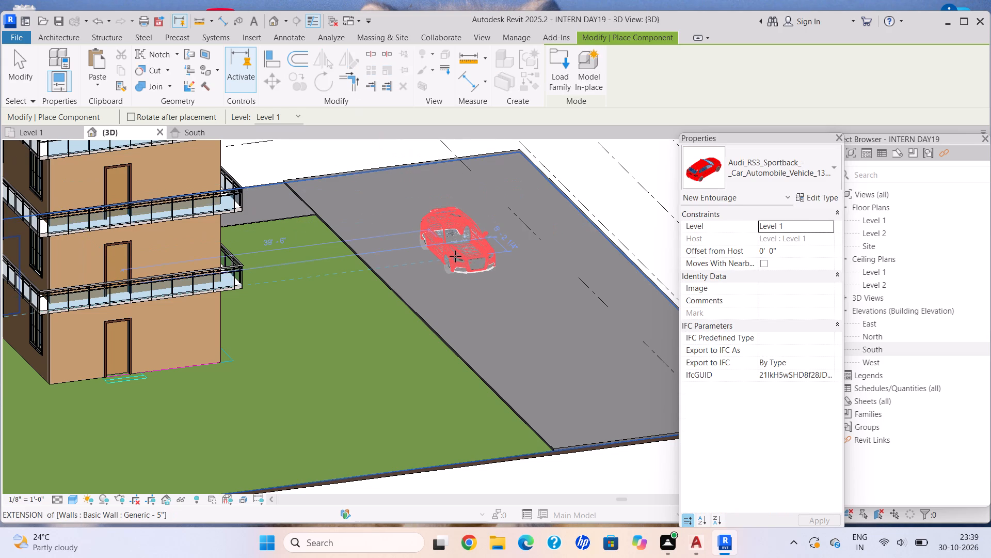
key("space")
key("space")
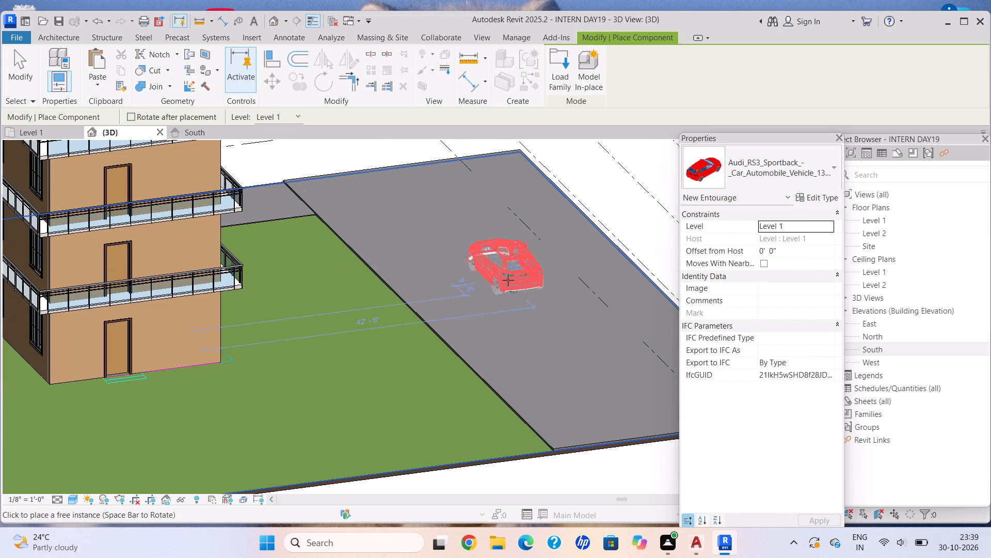
left_click(508, 280)
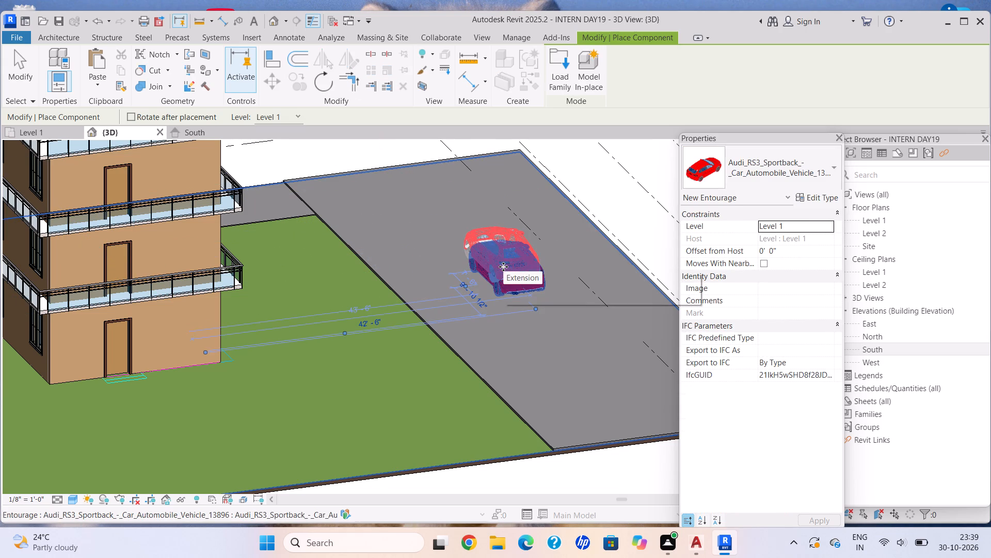
key("Escape")
scroll(294, 306, "down", 5)
key("Escape")
key("Escape")
middle_click_drag(274, 308, 379, 279)
key("Escape")
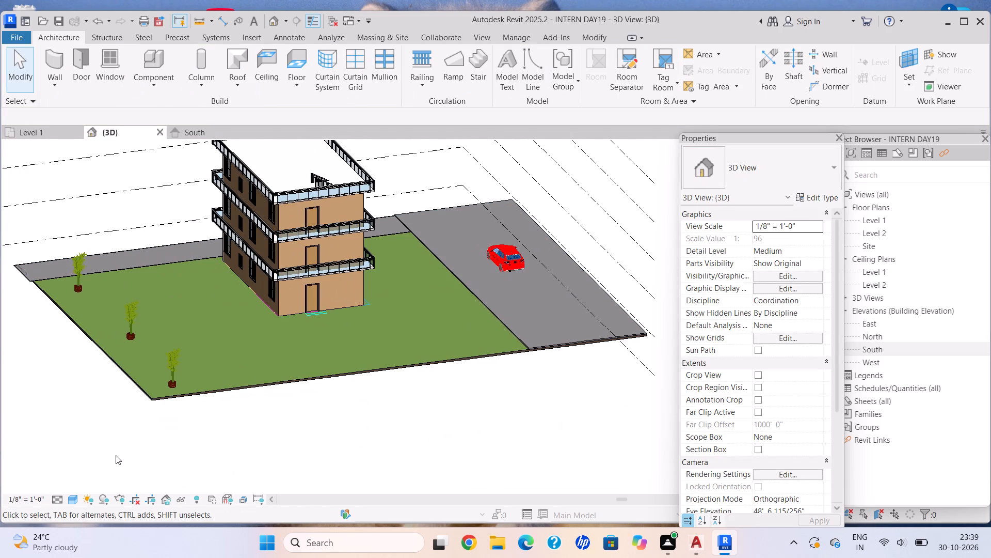
Set the 3D view's visual style to Realistic.
left_click(72, 498)
left_click(85, 487)
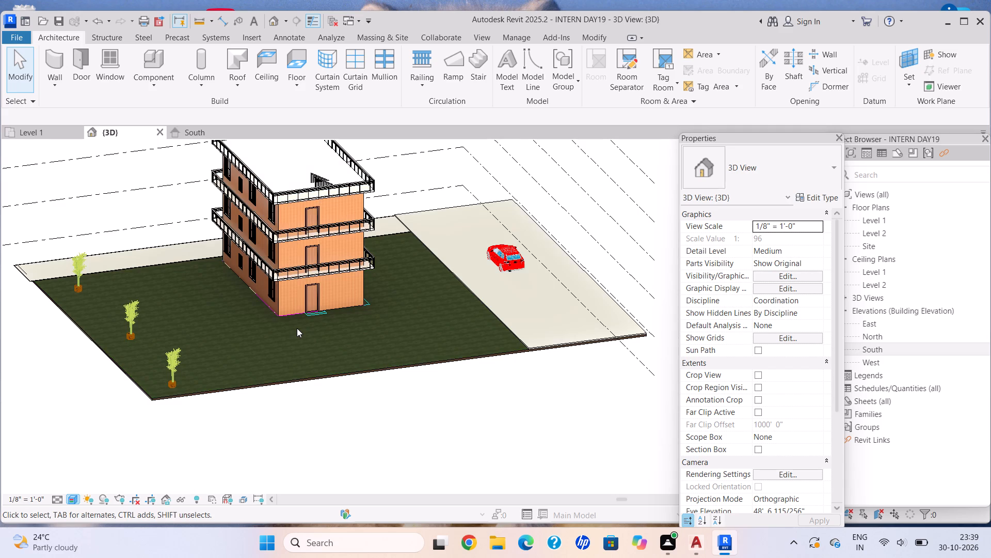
Save the project again as the project file INTERN DAY19 in the Documents folder.
left_click(17, 36)
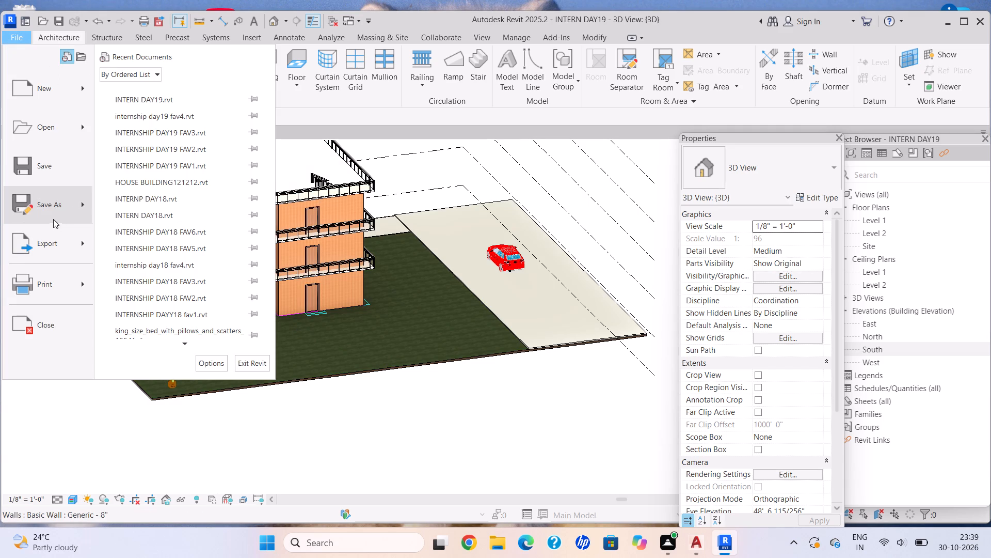
left_click(52, 212)
left_click(172, 150)
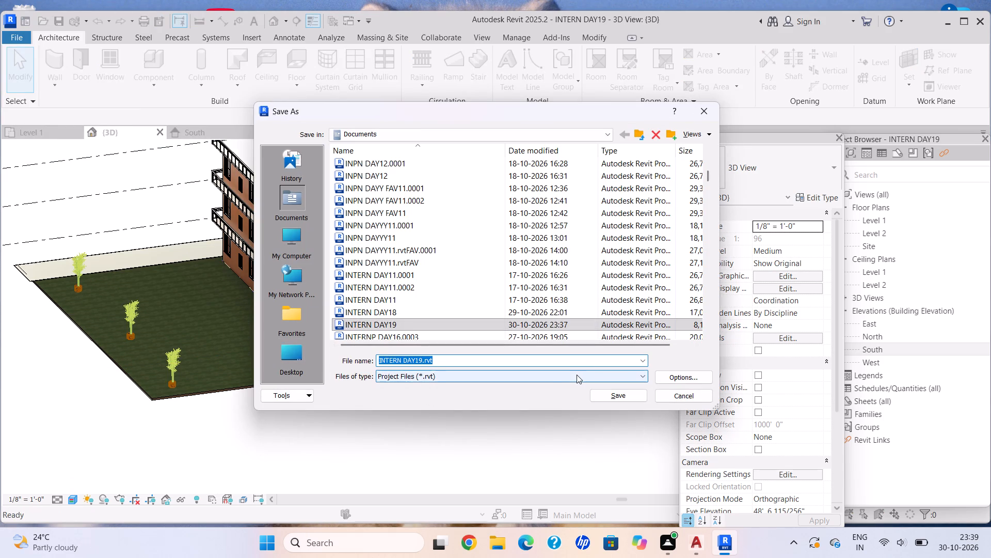
left_click(616, 394)
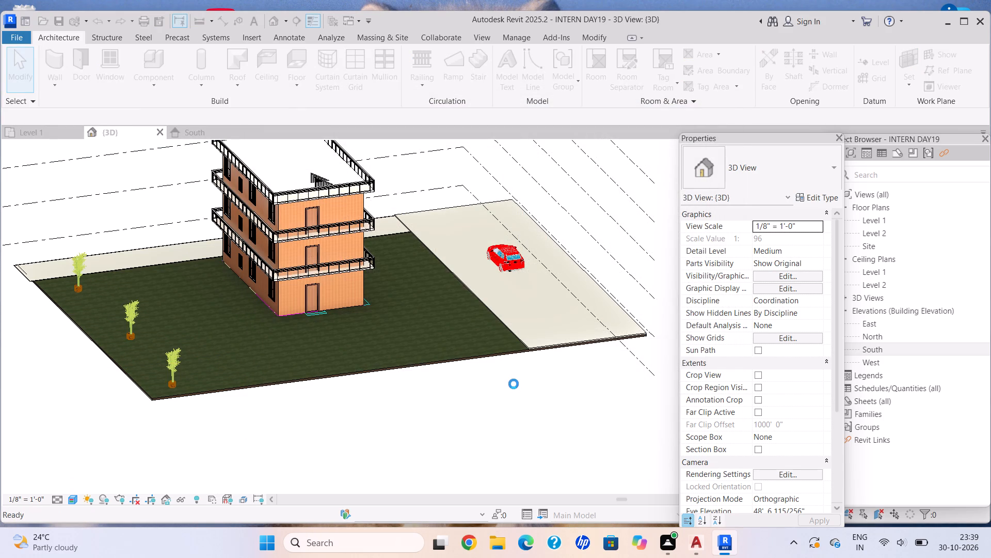